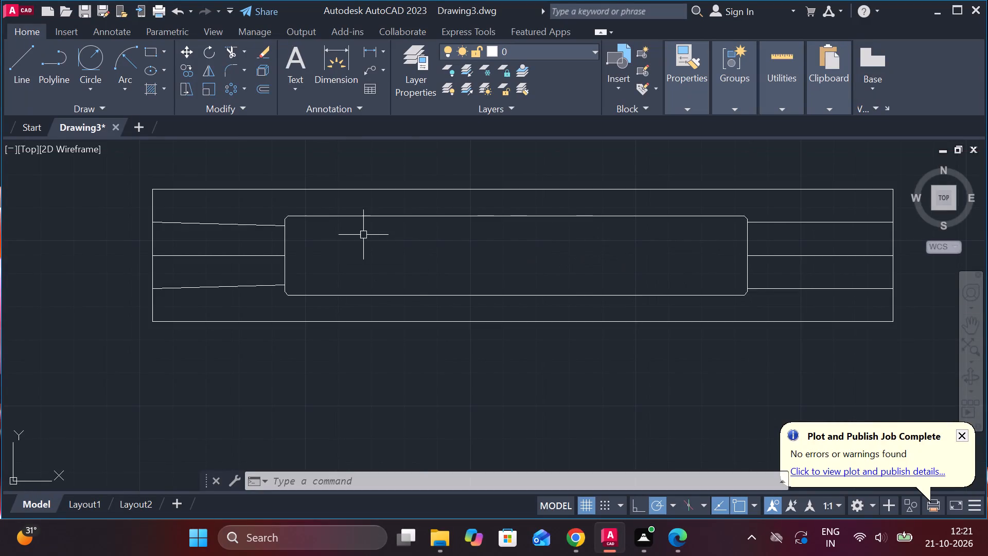
Extend the left centreline segment across the central section to meet the right centreline segment.
scroll(334, 221, "down", 1)
left_click(650, 241)
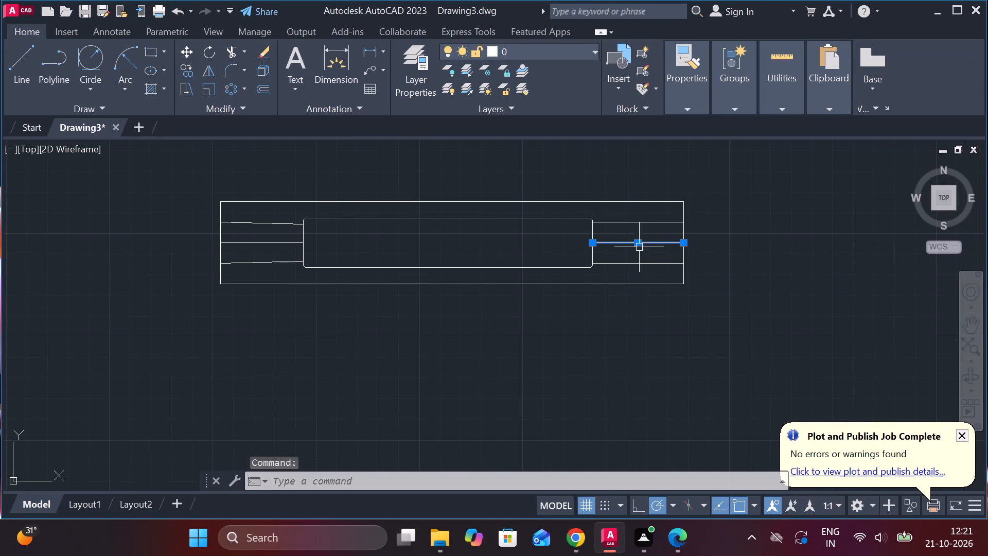
key("Escape")
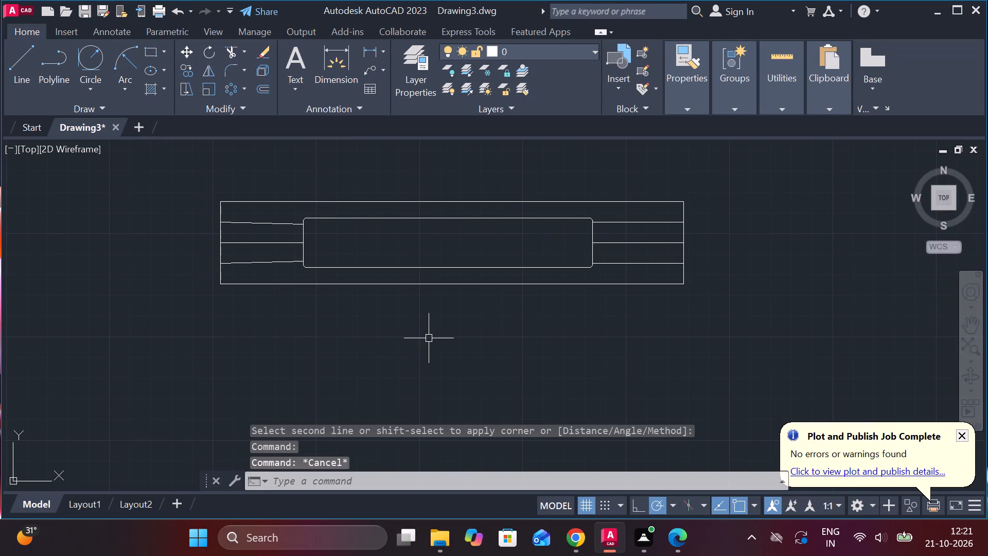
type("EX")
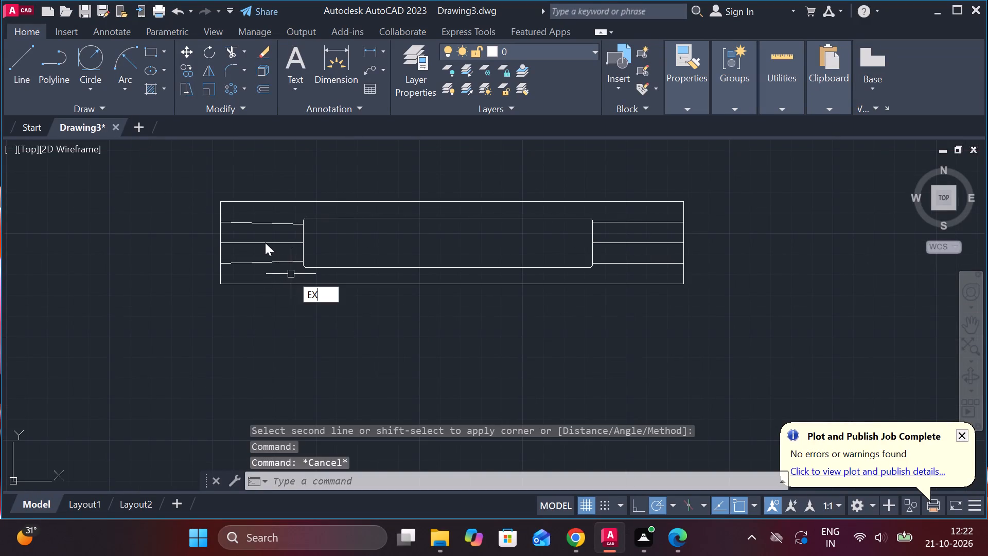
key("space")
left_click(281, 244)
scroll(451, 254, "down", 1)
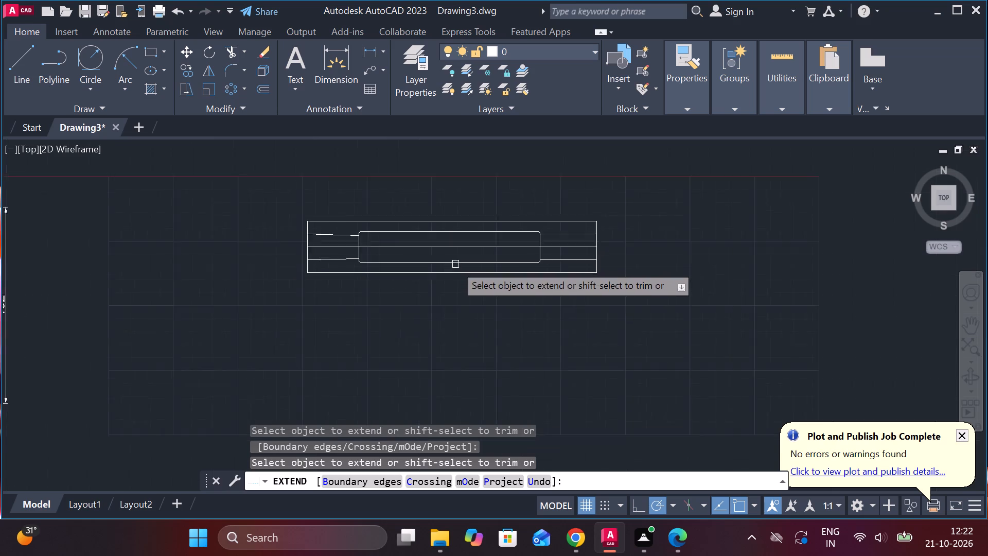
scroll(455, 265, "down", 1)
scroll(410, 252, "up", 2)
key("Escape")
Stretch the outer ends of both centreline segments horizontally past the outline, the left one by about 16.
left_click(417, 257)
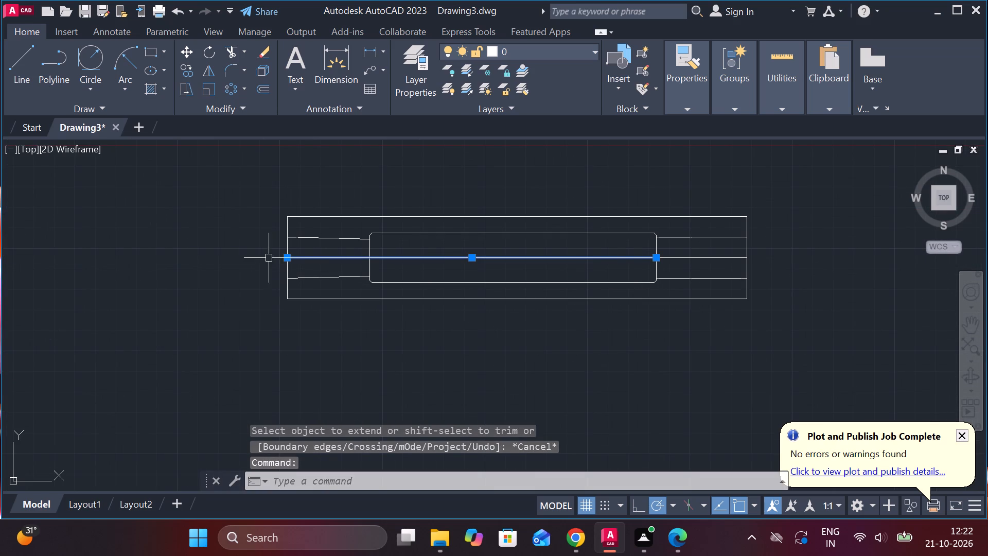
left_click(285, 259)
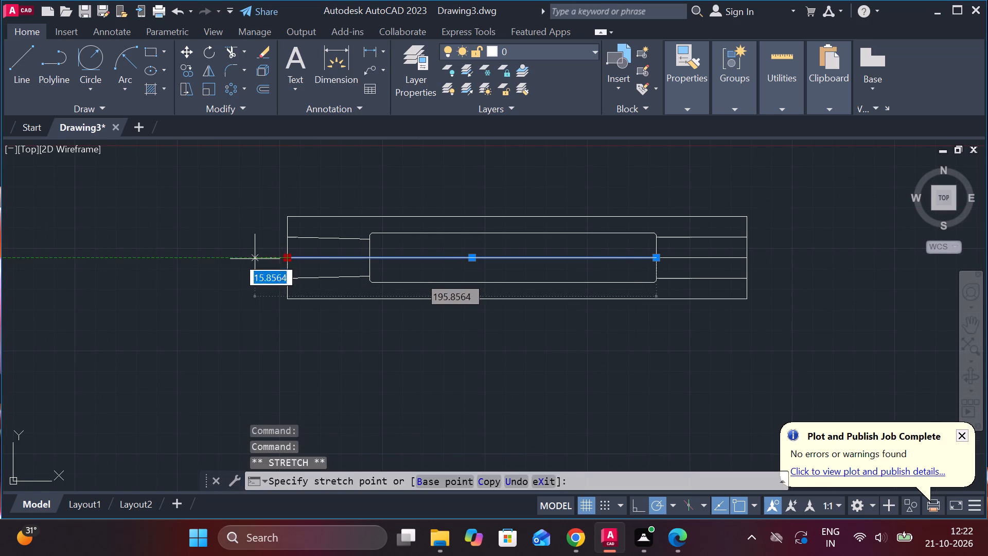
left_click(255, 259)
key("Escape")
left_click(701, 261)
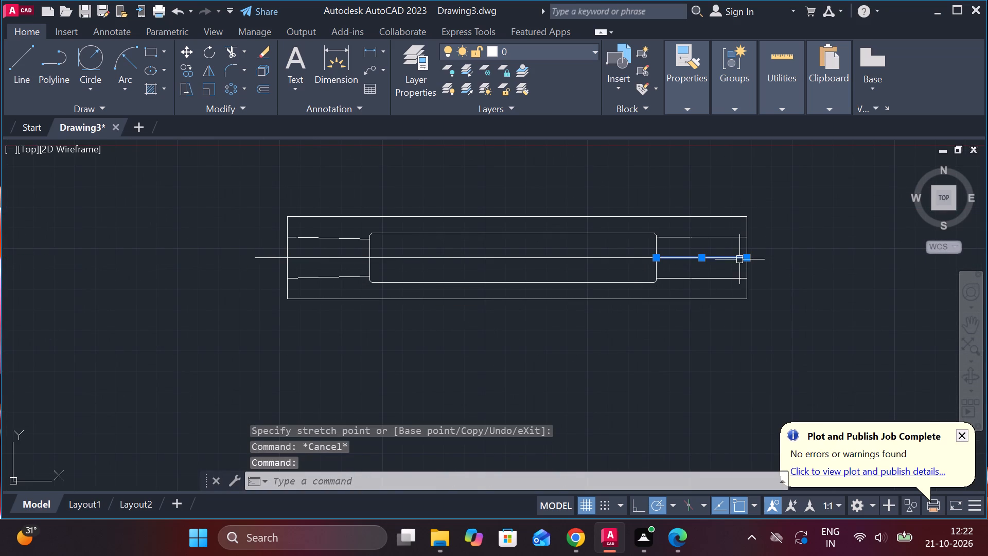
left_click(748, 259)
left_click(784, 259)
key("Escape")
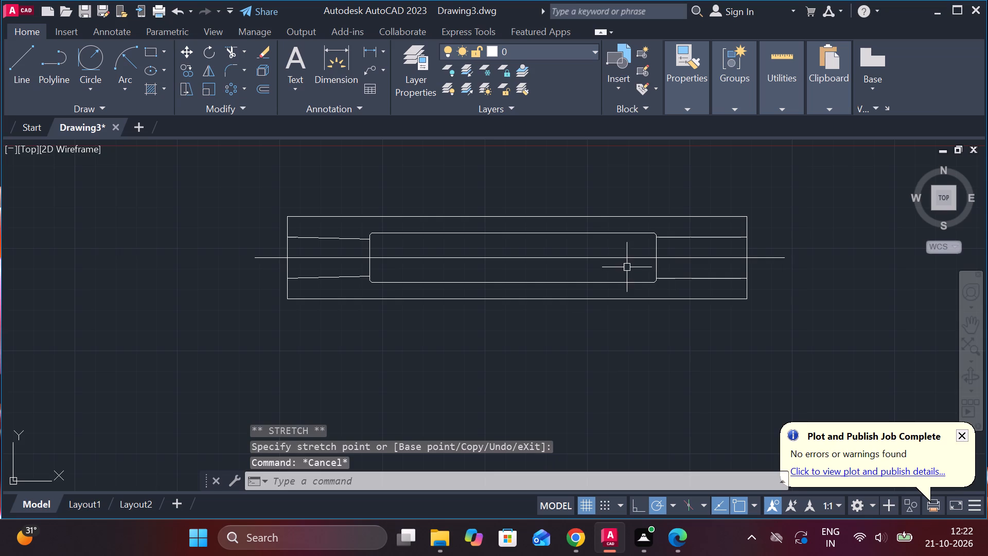
Join the two collinear centreline segments into a single line.
left_click(604, 258)
left_click(683, 259)
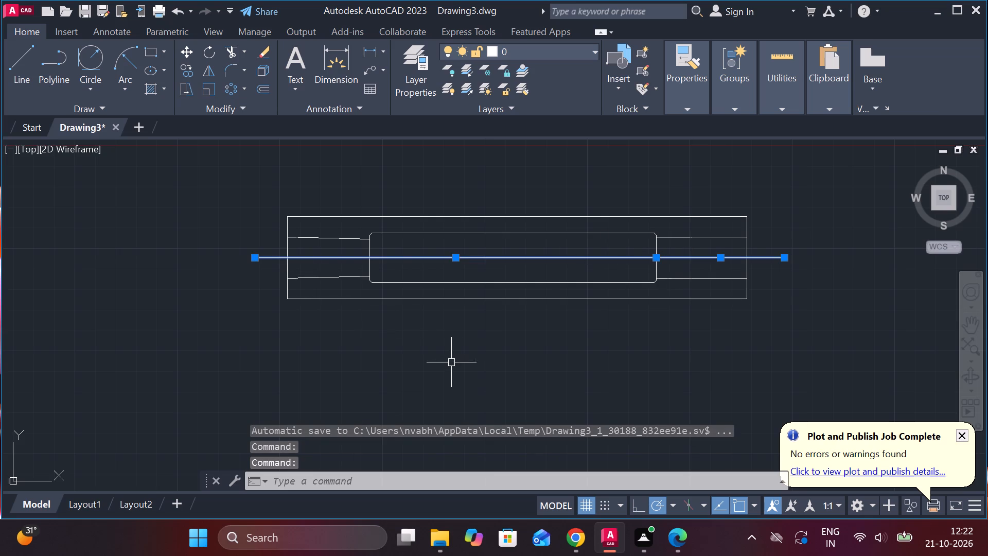
key("j")
key("Return")
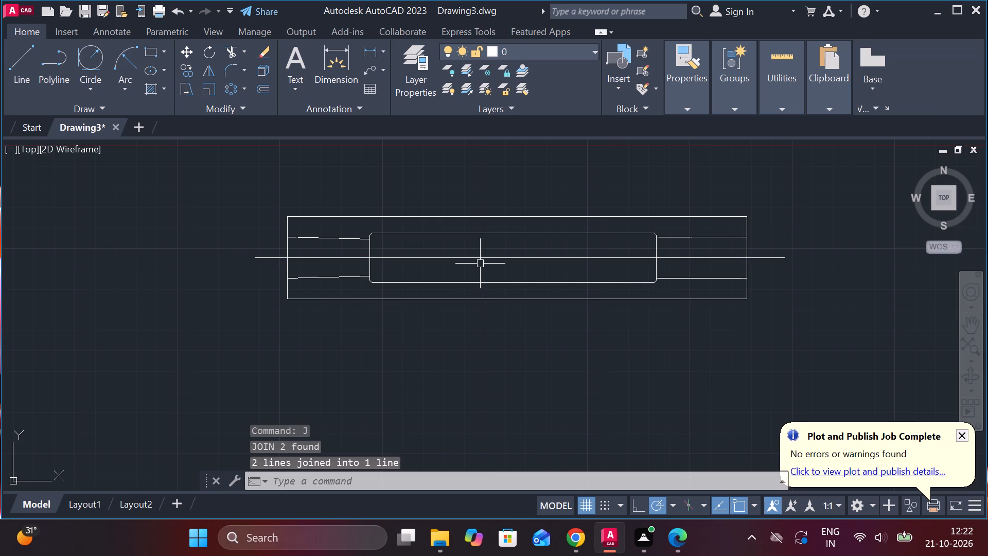
Set the joined centreline's linetype to CENTER.
left_click(472, 258)
left_click(691, 114)
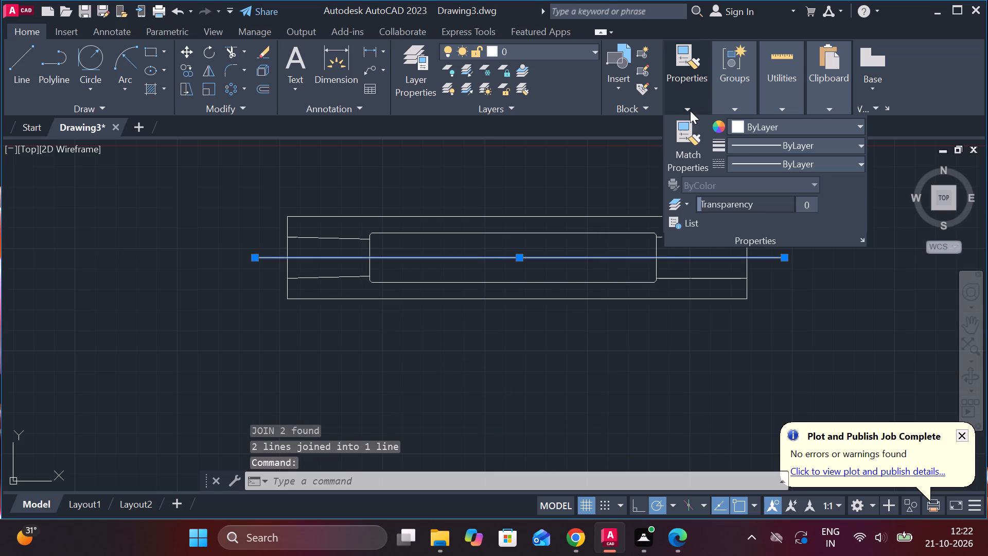
left_click(810, 173)
left_click(805, 155)
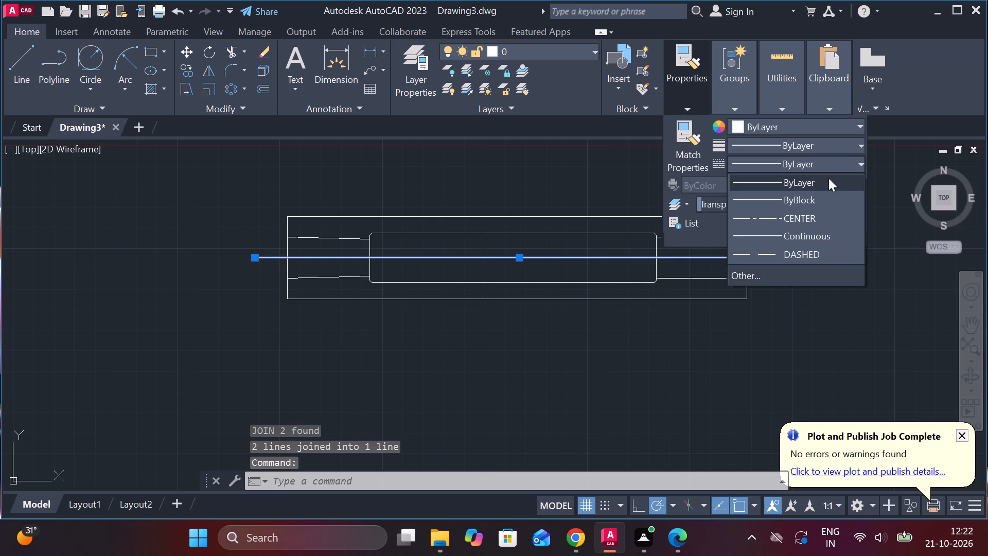
left_click(765, 215)
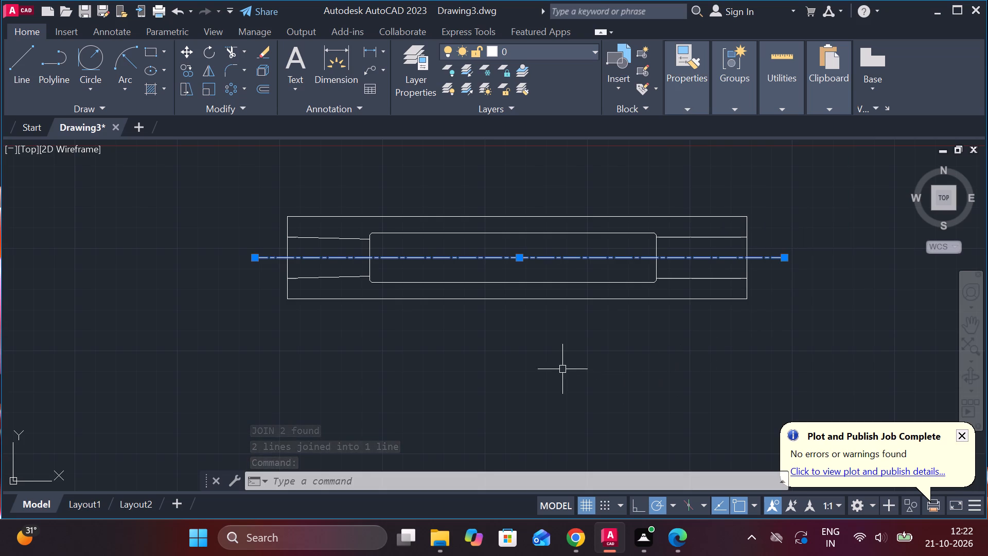
key("Escape")
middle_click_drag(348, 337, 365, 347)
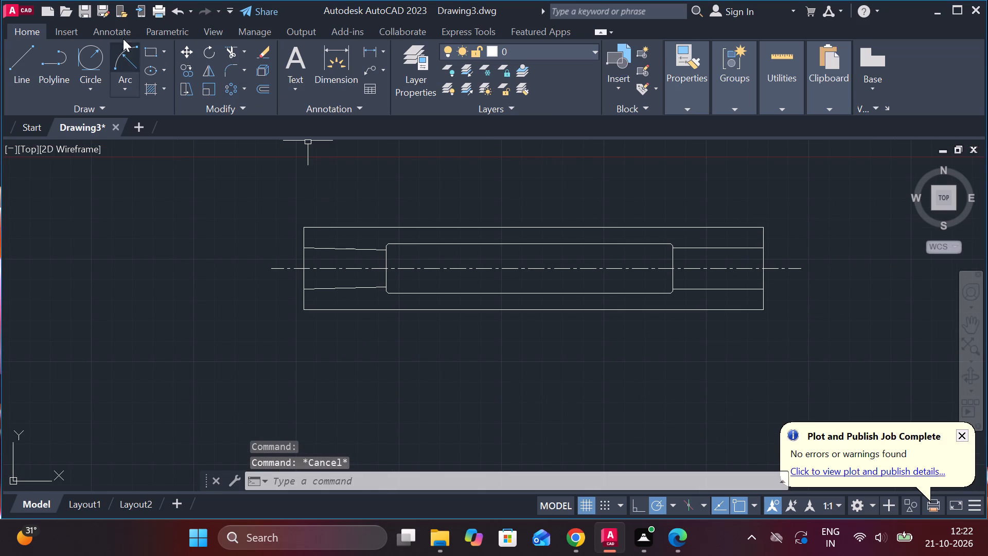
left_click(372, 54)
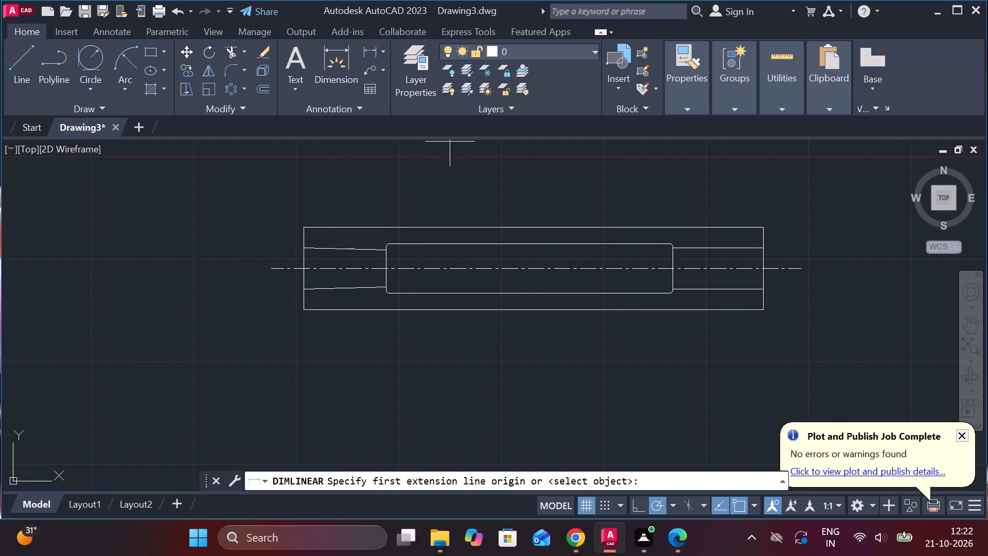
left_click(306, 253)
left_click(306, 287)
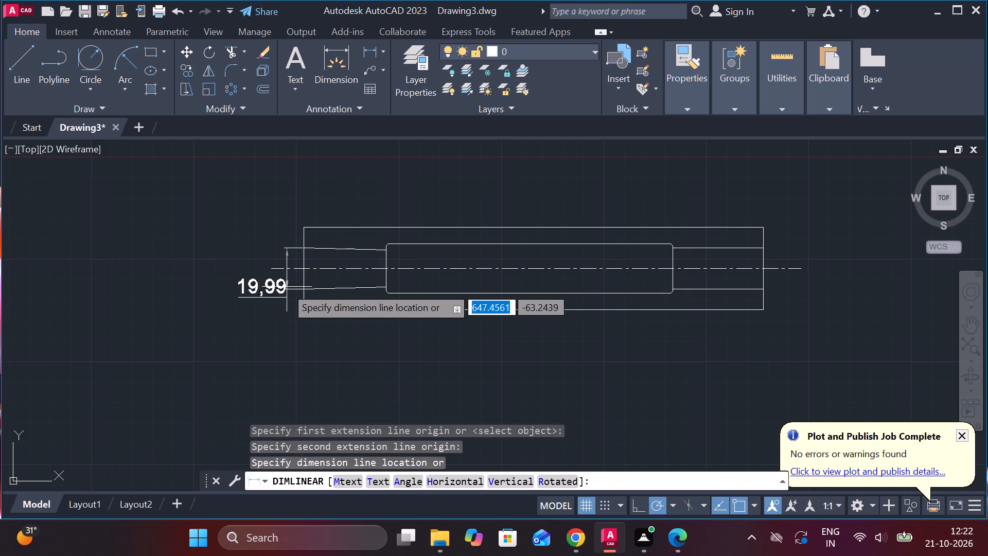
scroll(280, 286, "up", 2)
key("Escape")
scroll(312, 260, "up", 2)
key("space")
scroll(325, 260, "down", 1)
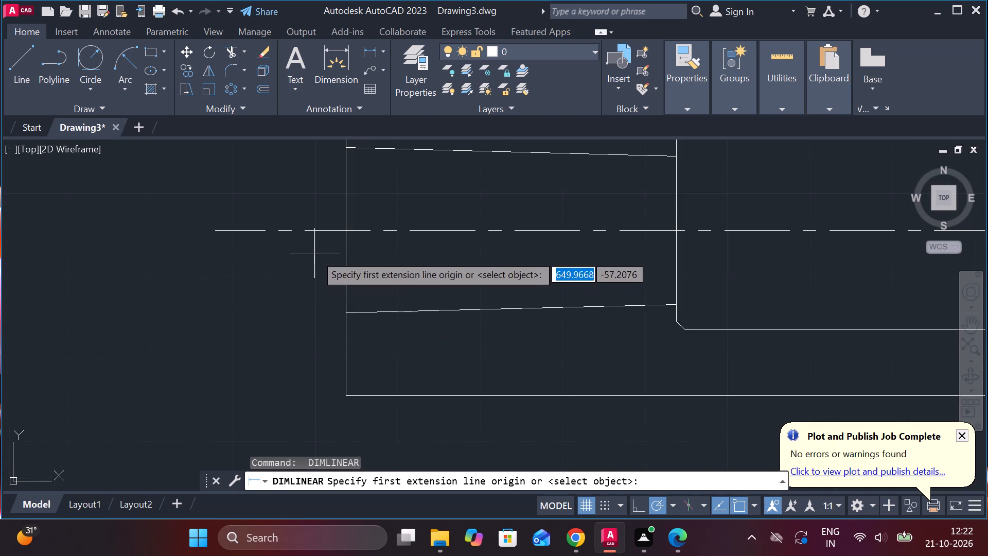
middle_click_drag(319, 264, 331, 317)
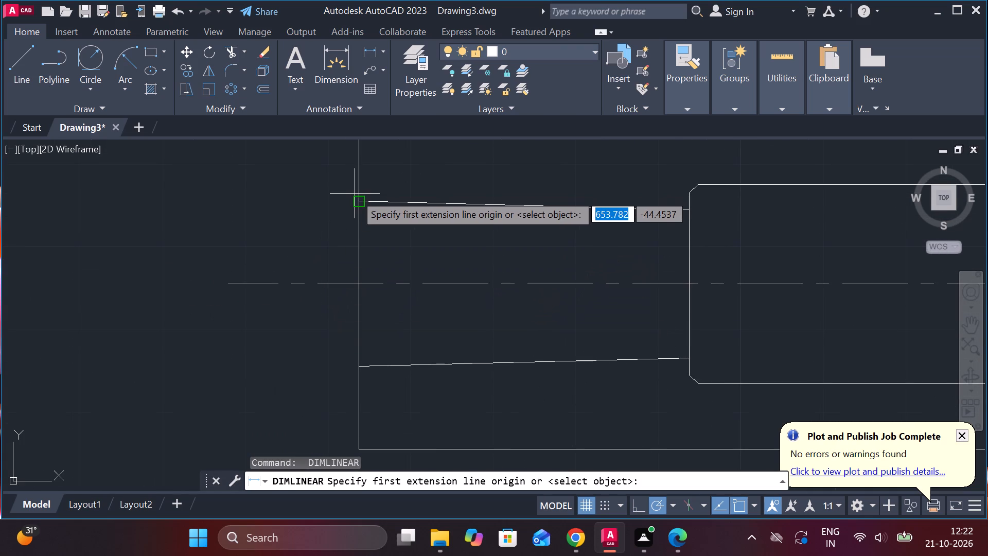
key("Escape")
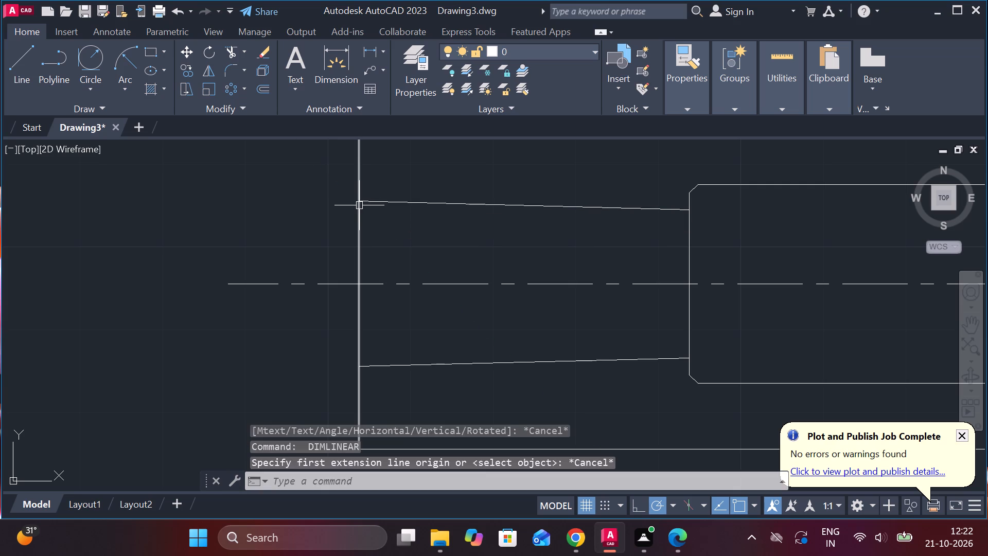
Draw a short horizontal line outward from the upper taper line's outer end at the part's left edge.
key("l")
key("Return")
left_click(358, 203)
left_click(329, 205)
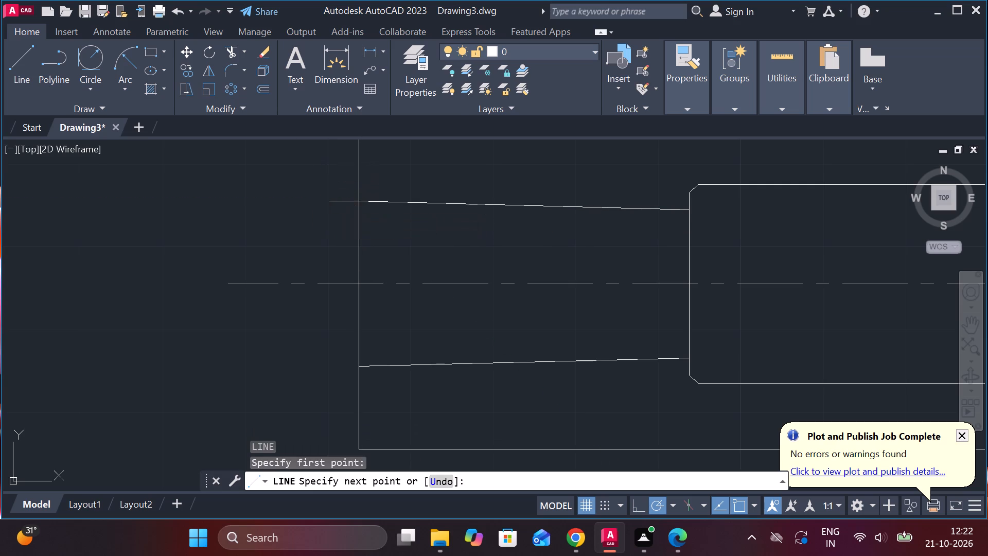
key("Escape")
Draw a horizontal line about 9 long outward from the lower taper line's outer end at the part's left edge.
key("space")
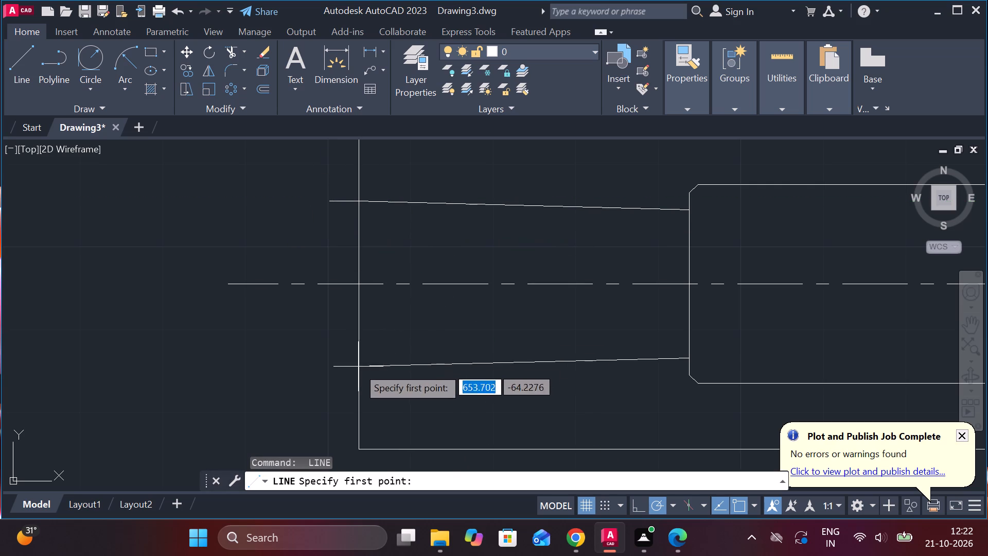
left_click(357, 370)
left_click(321, 370)
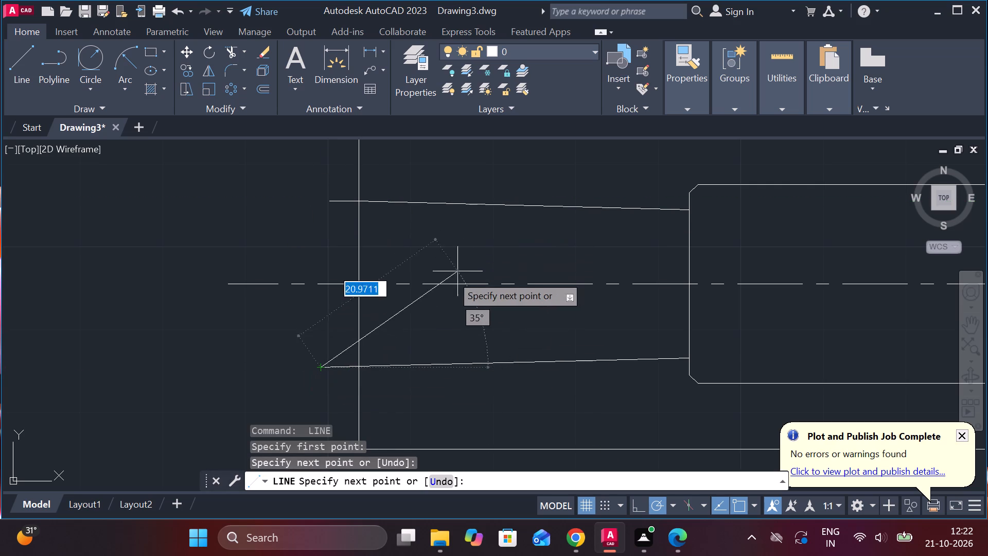
key("ctrl+z")
scroll(307, 321, "up", 1)
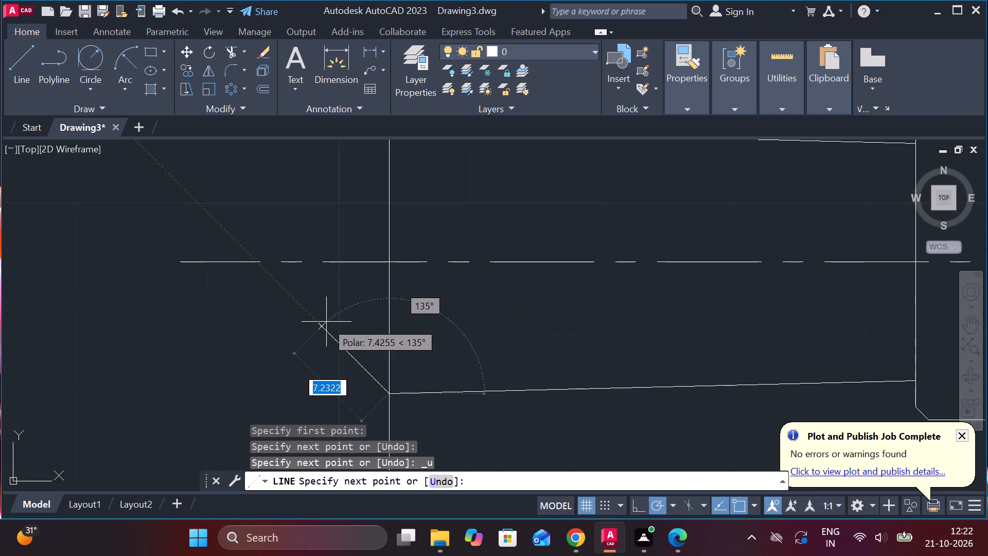
middle_click_drag(326, 331, 414, 292)
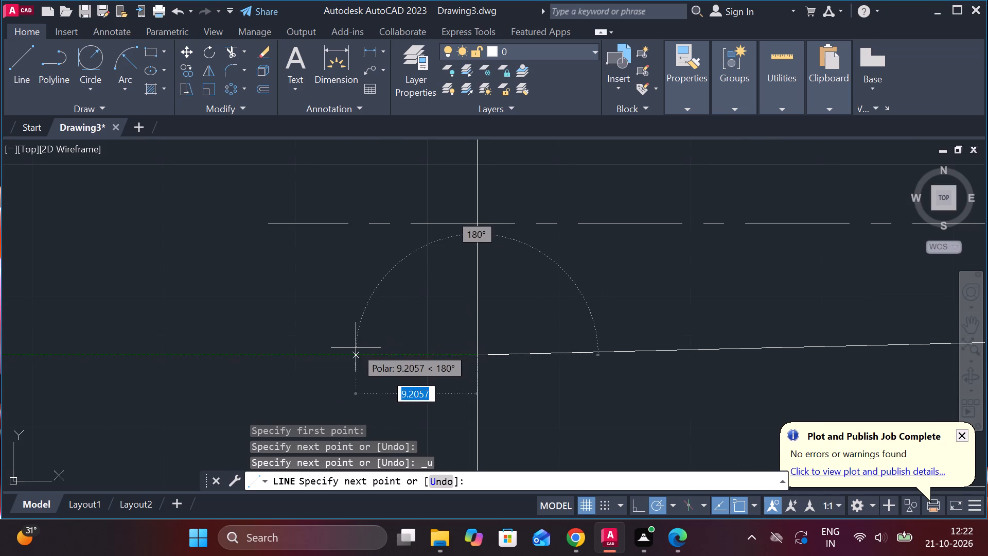
left_click(356, 347)
key("Escape")
scroll(449, 308, "down", 2)
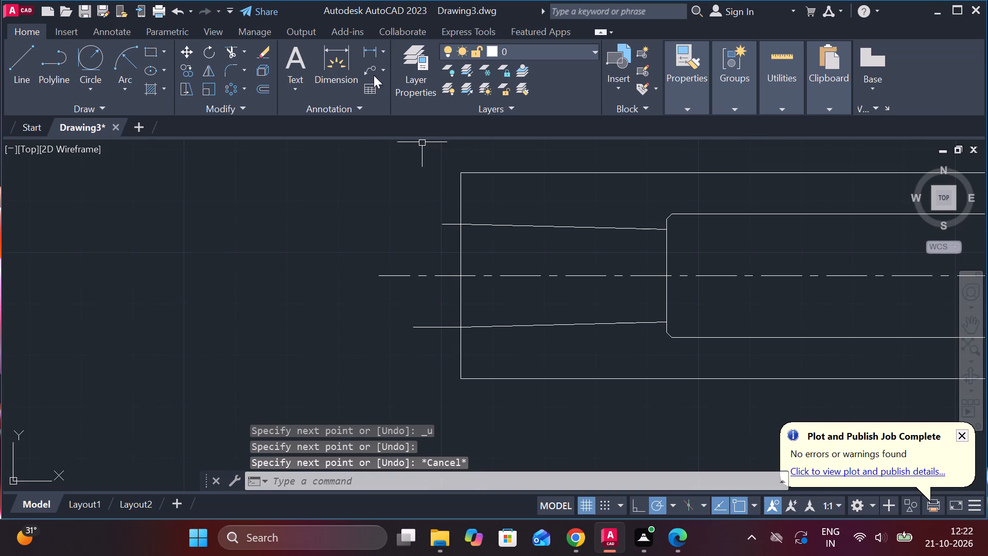
Add a vertical linear dimension between the two short lines, placed outside the outline's left edge.
left_click(373, 58)
left_click(439, 220)
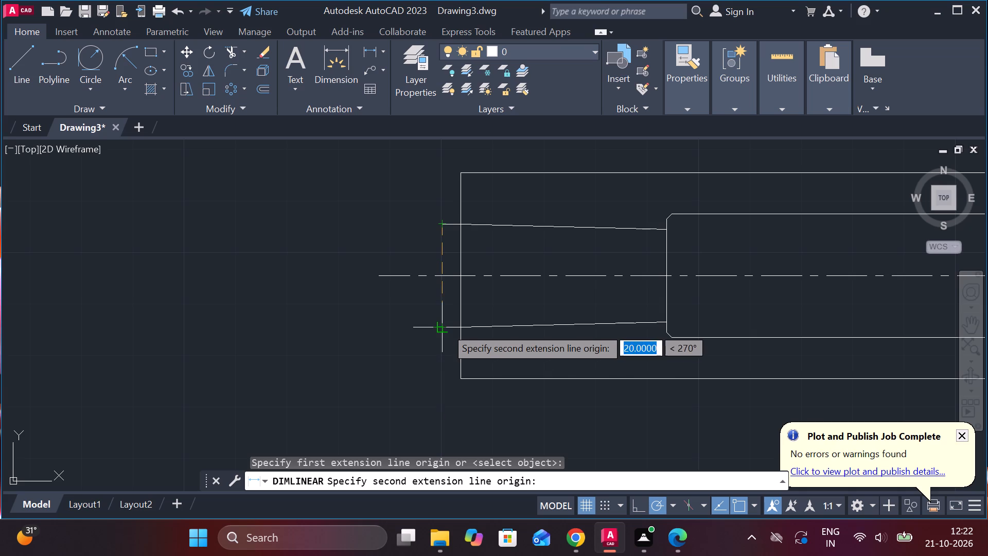
left_click(446, 327)
left_click(413, 321)
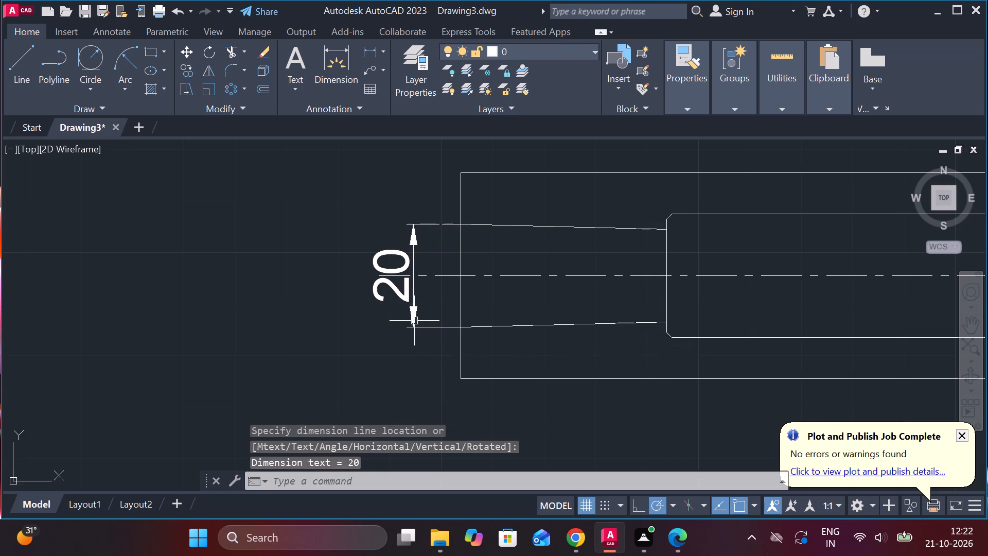
Add a horizontal linear dimension for the left tapered section's length, placed below the outline.
scroll(457, 324, "down", 2)
scroll(477, 341, "up", 1)
middle_click_drag(489, 340, 404, 349)
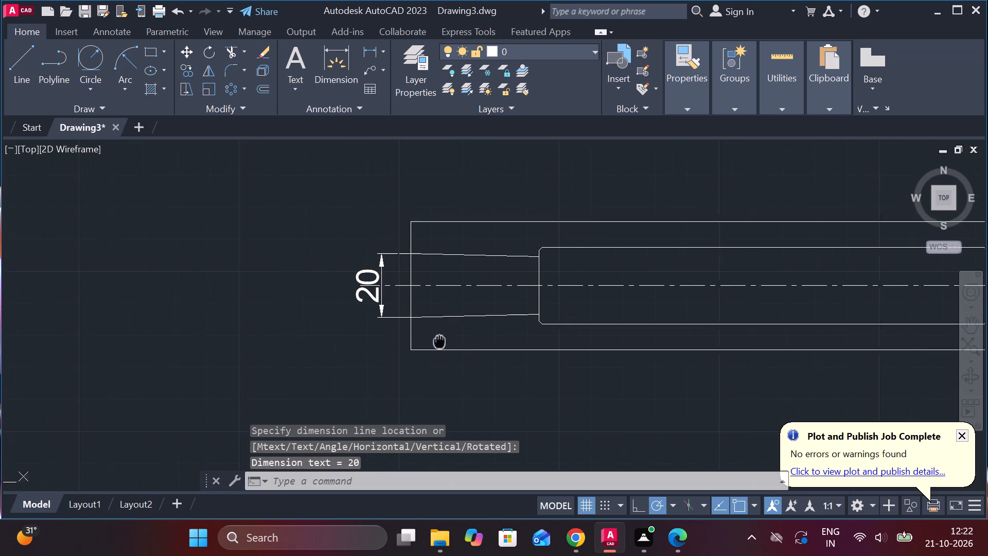
middle_click_drag(404, 349, 327, 352)
middle_click_drag(376, 209, 376, 190)
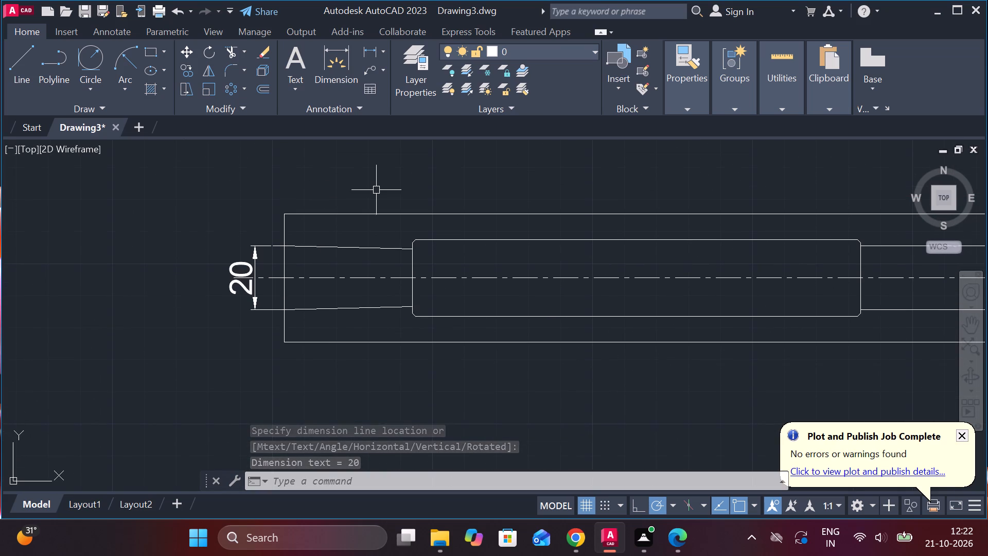
key("space")
middle_click_drag(313, 359, 313, 360)
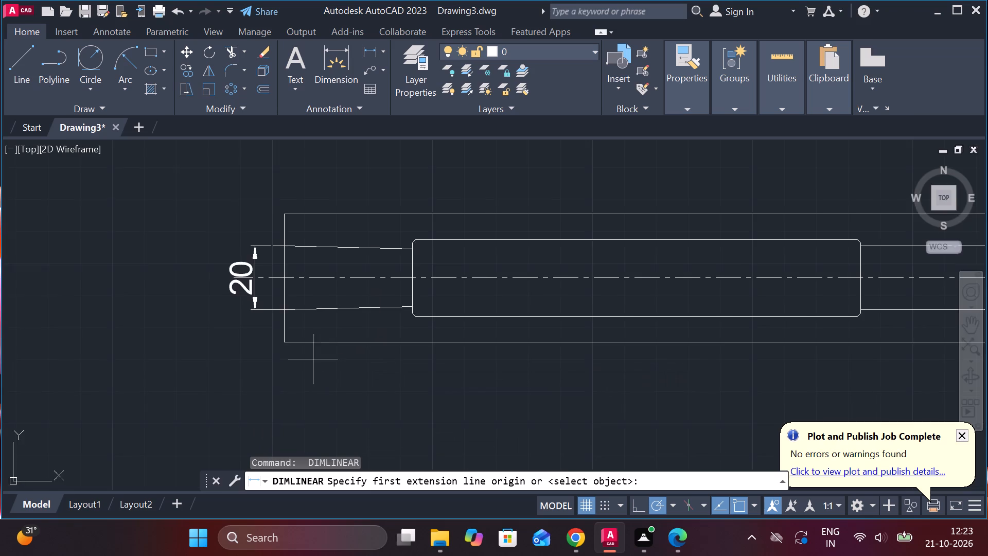
middle_click_drag(313, 360, 365, 335)
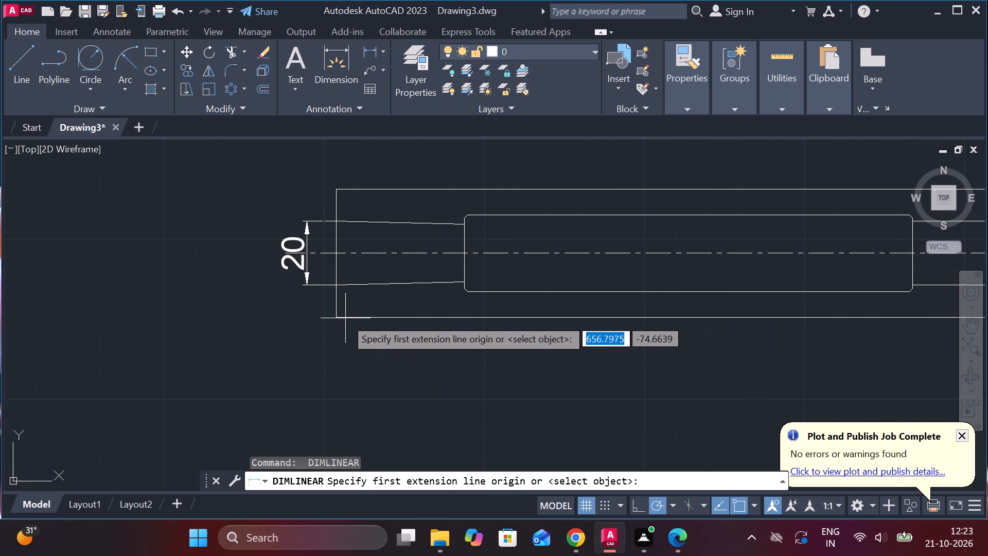
left_click(345, 318)
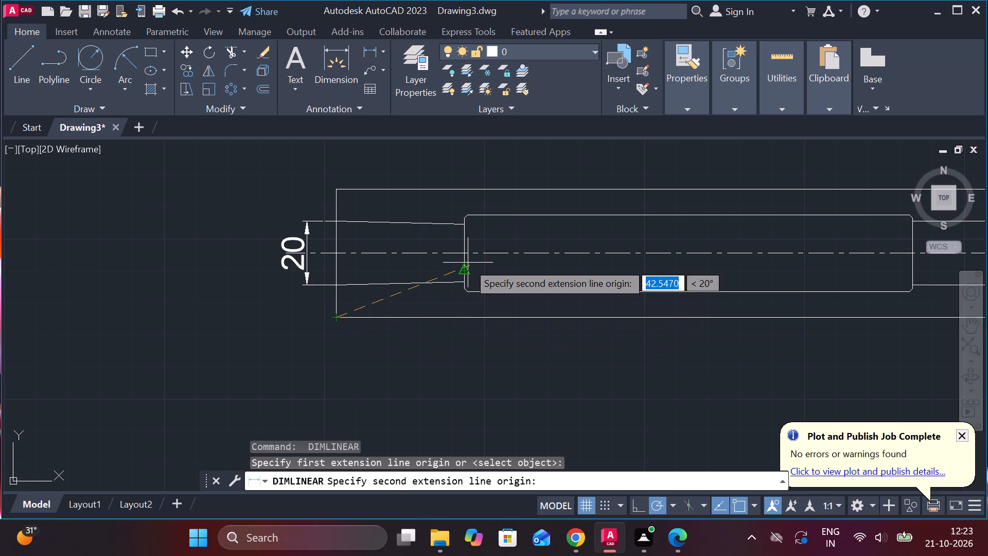
left_click(466, 252)
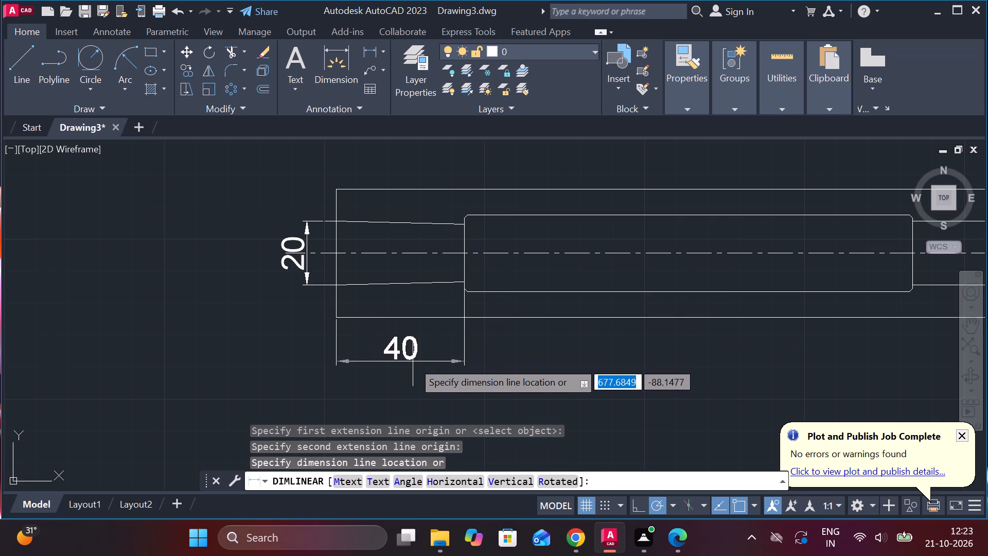
left_click(413, 361)
Add a vertical linear dimension for the central section's height, placed inside that section towards its right end.
middle_click_drag(479, 363, 379, 321)
scroll(395, 315, "down", 1)
key("space")
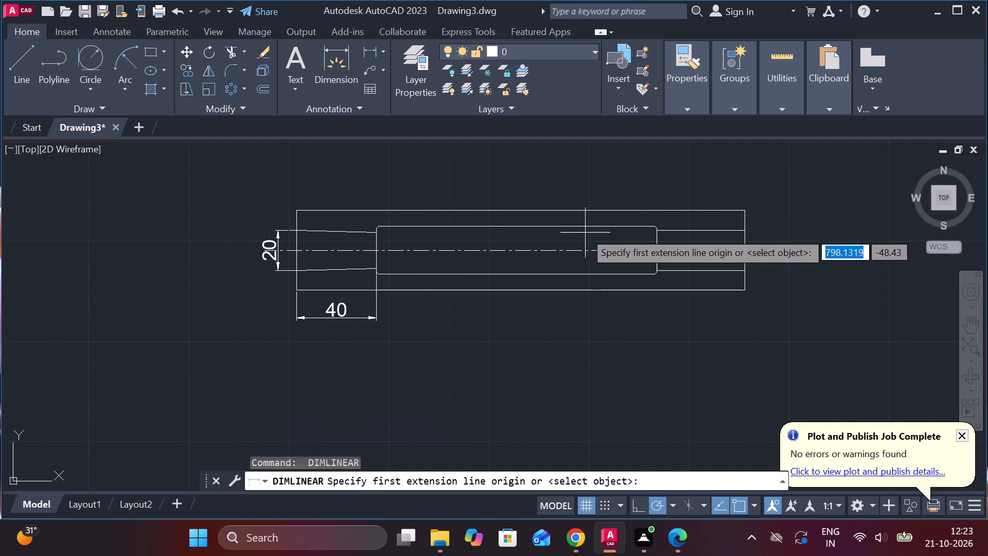
left_click(581, 228)
left_click(579, 273)
left_click(572, 260)
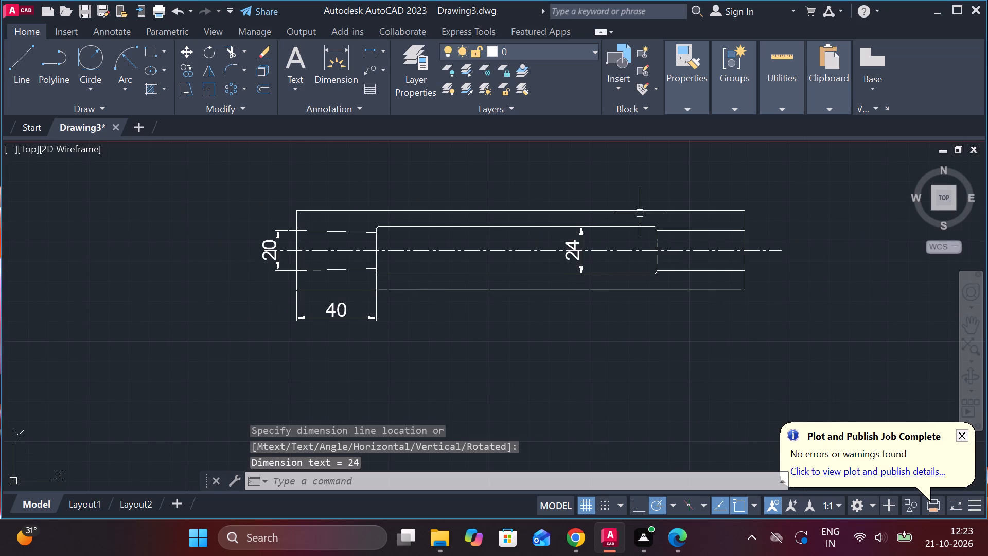
Add a horizontal linear dimension for the part's overall length, placed above the outline.
key("space")
left_click(300, 211)
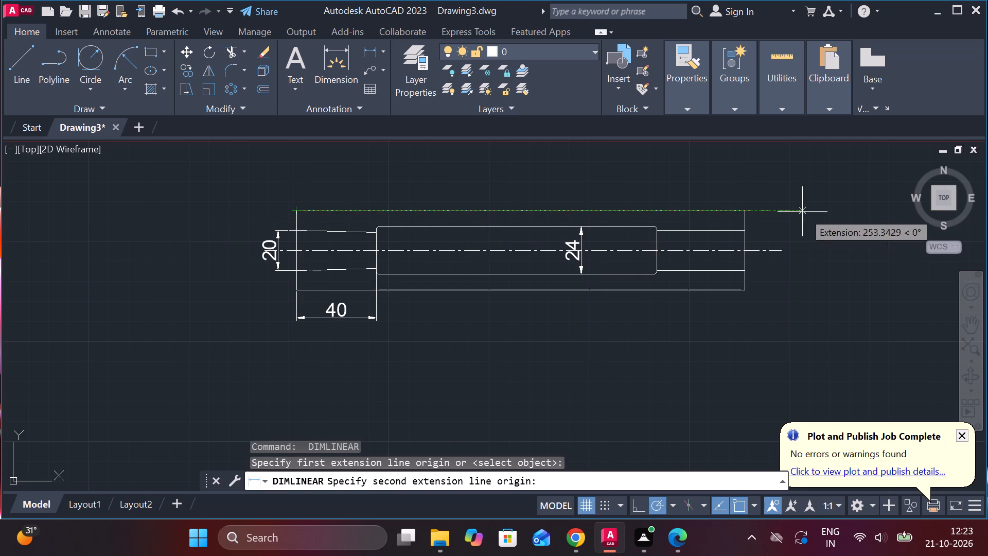
left_click(755, 209)
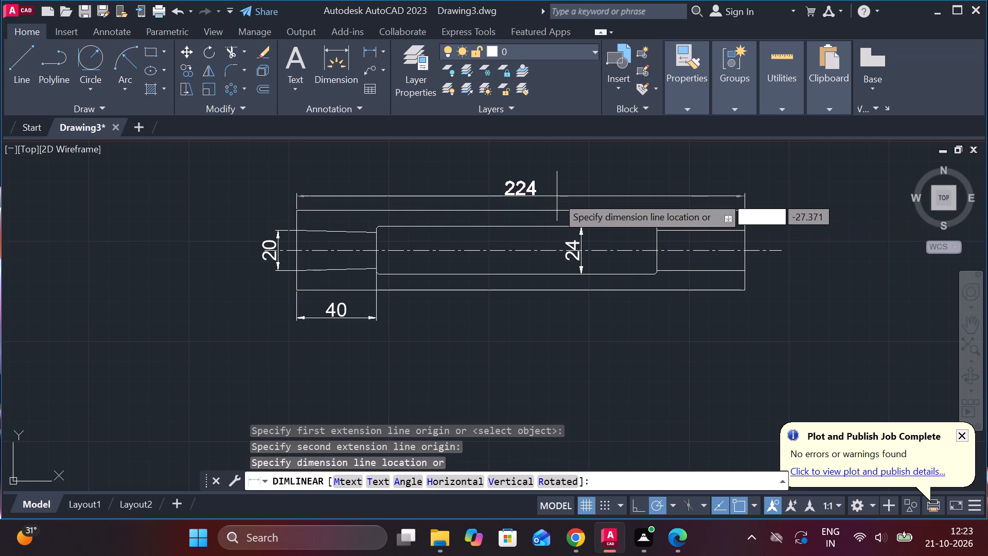
left_click(557, 196)
Add a vertical linear dimension for the part's overall outer height, placed outside the outline's right edge.
scroll(747, 228, "up", 1)
key("space")
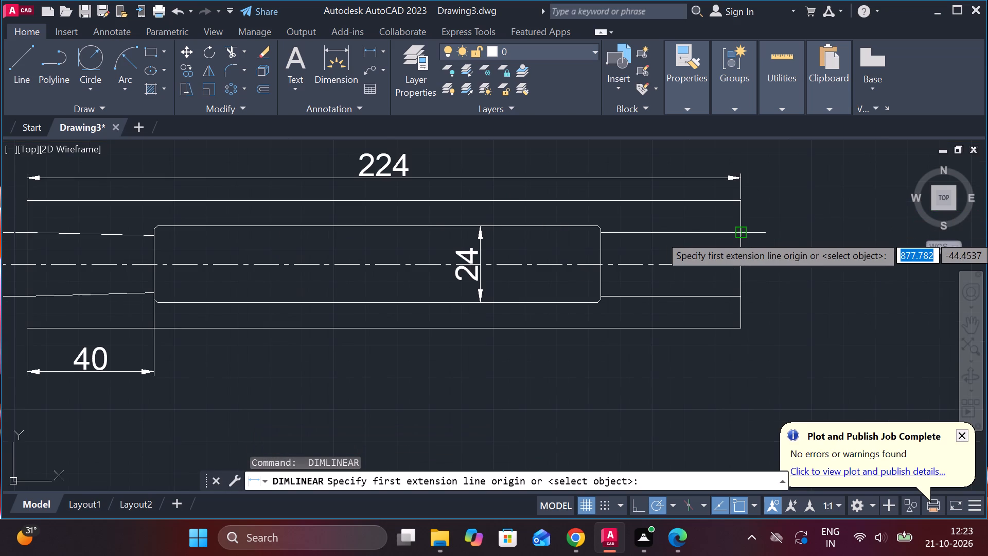
left_click(743, 204)
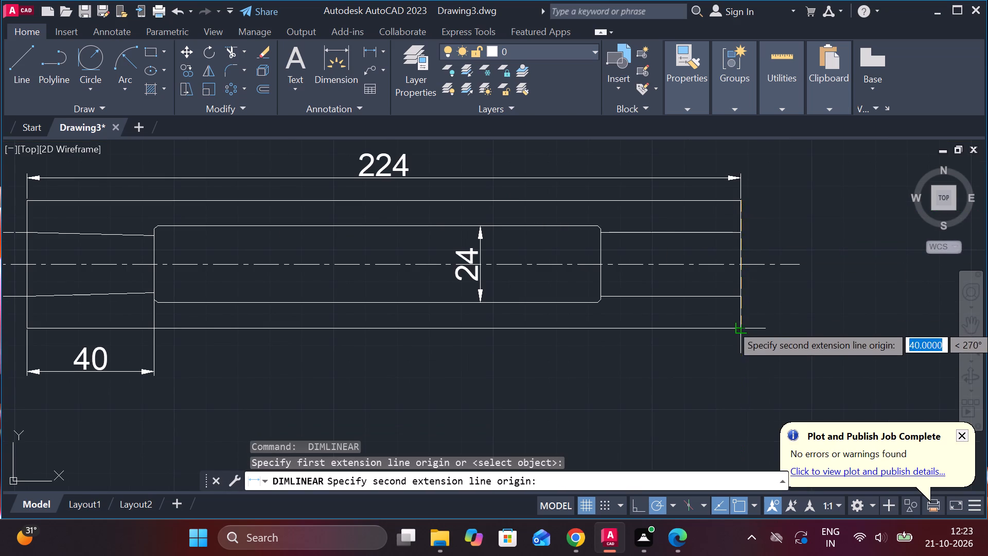
left_click(741, 325)
left_click(796, 313)
Add a horizontal linear dimension for the right end section's length, below the outline and level with the tapered section's length dimension.
scroll(625, 287, "down", 1)
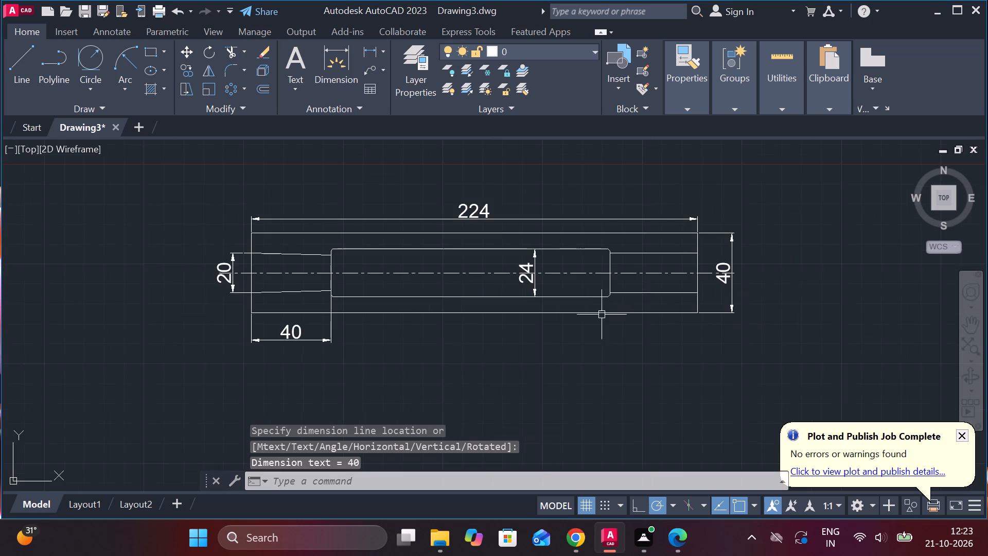
middle_click_drag(598, 319, 628, 309)
key("space")
left_click(634, 263)
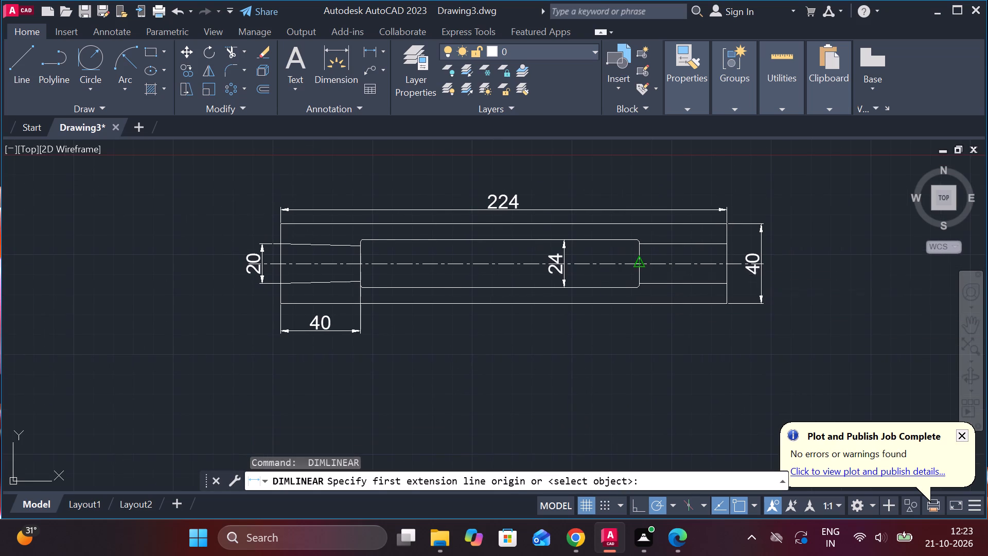
left_click(729, 267)
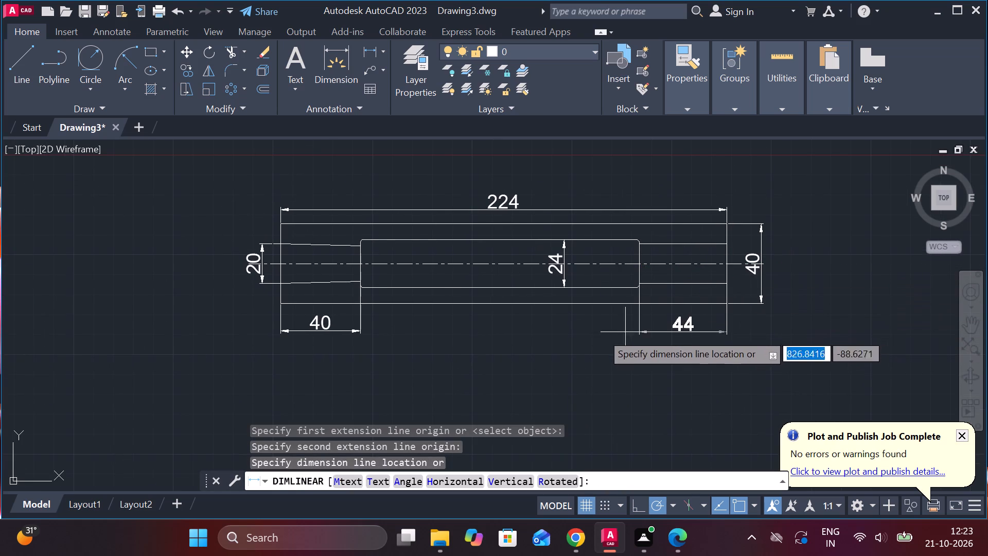
left_click(359, 328)
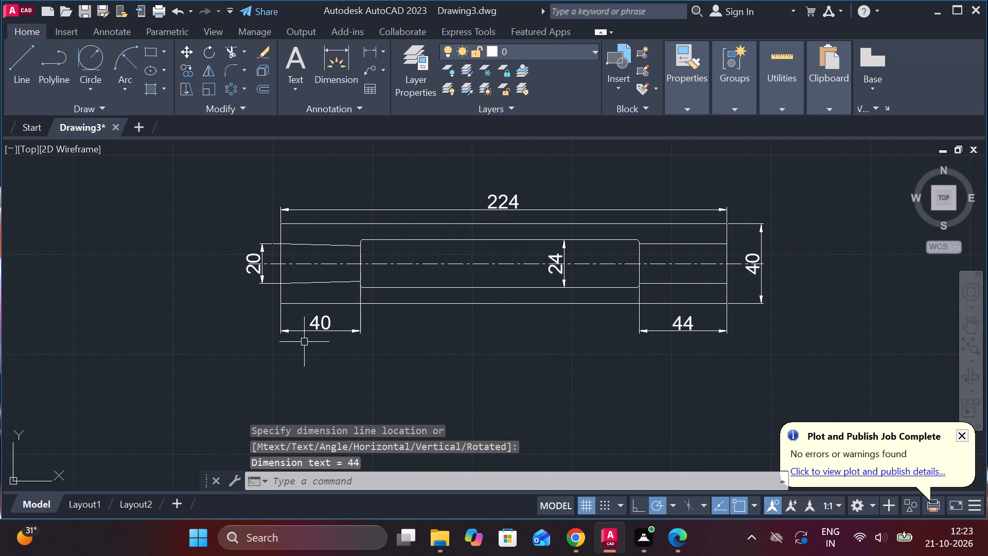
Insert a diameter symbol before the text of the overall height dimension at the part's right end, making it Ø40.
scroll(304, 342, "up", 1)
middle_click_drag(714, 356, 482, 415)
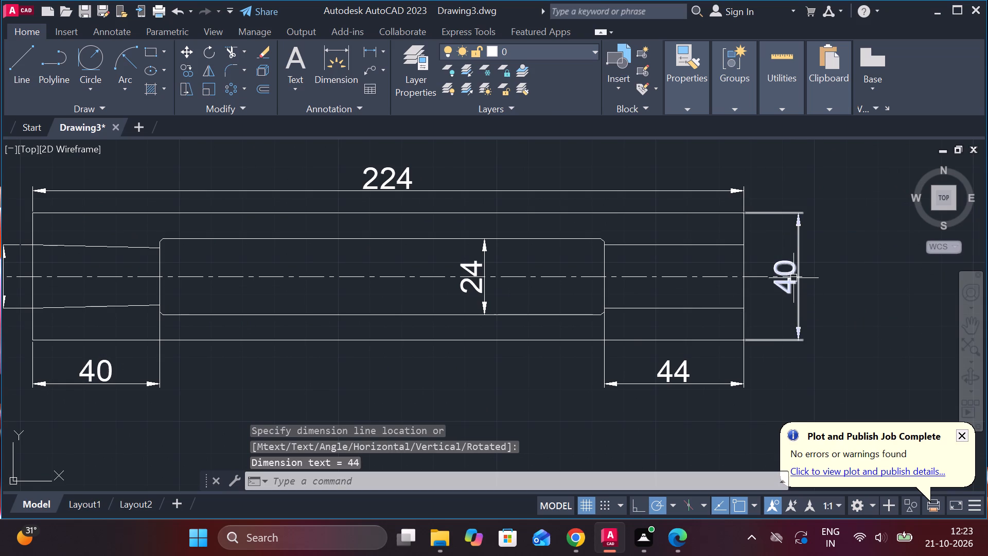
double_click(780, 271)
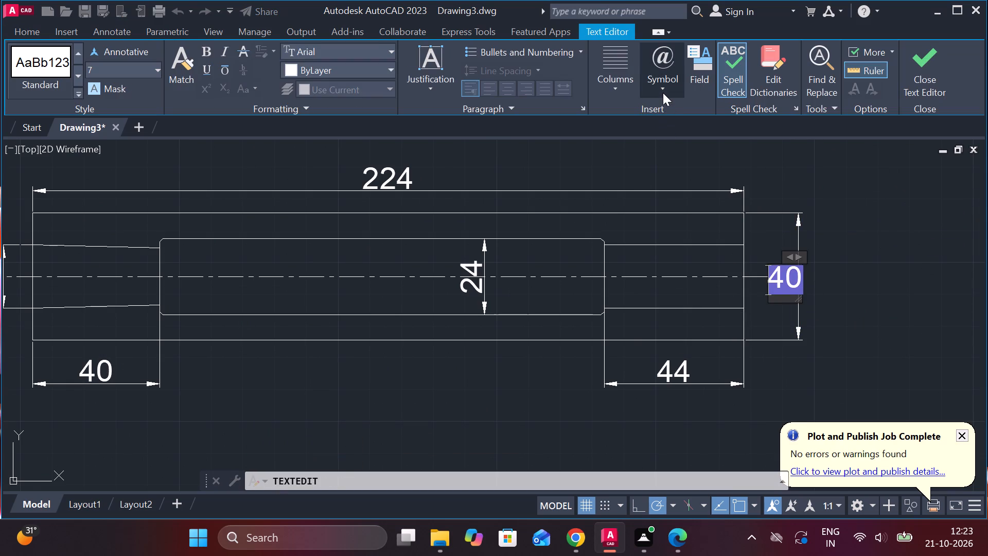
left_click(663, 93)
left_click(704, 148)
left_click(923, 74)
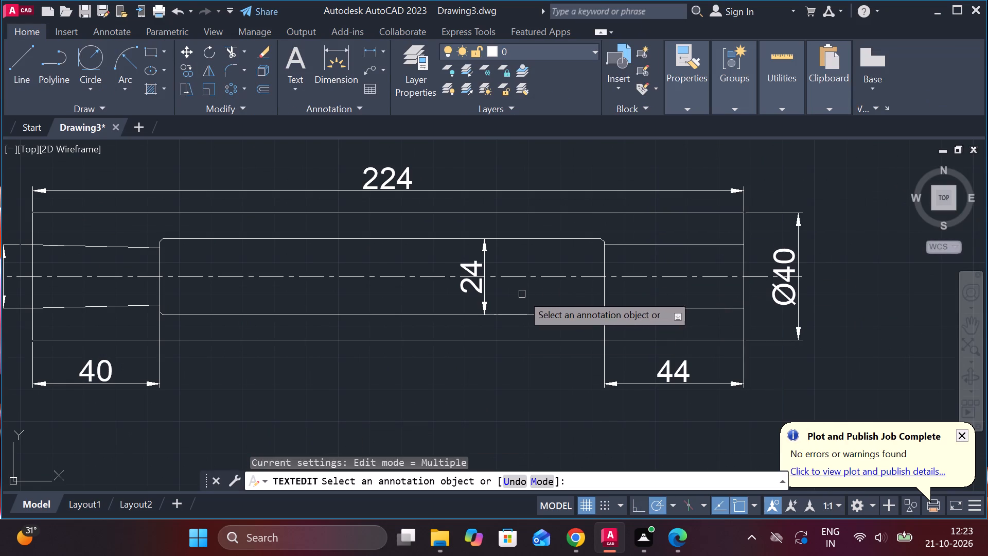
scroll(507, 350, "down", 2)
scroll(453, 370, "up", 1)
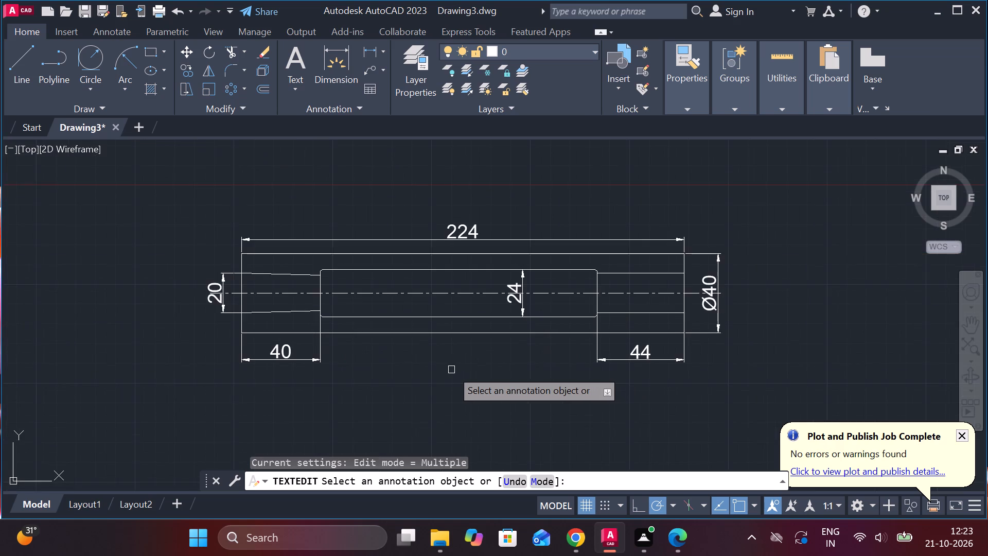
middle_click_drag(450, 370, 678, 433)
key("Escape")
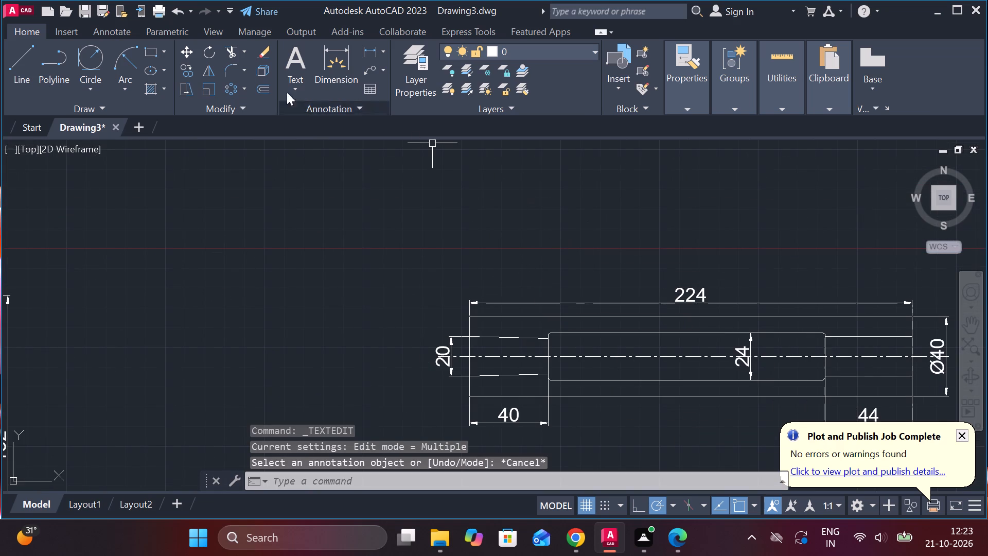
Add a multileader pointing to the upper taper line, with the text TAPER1:20 placed above the outline.
left_click(374, 65)
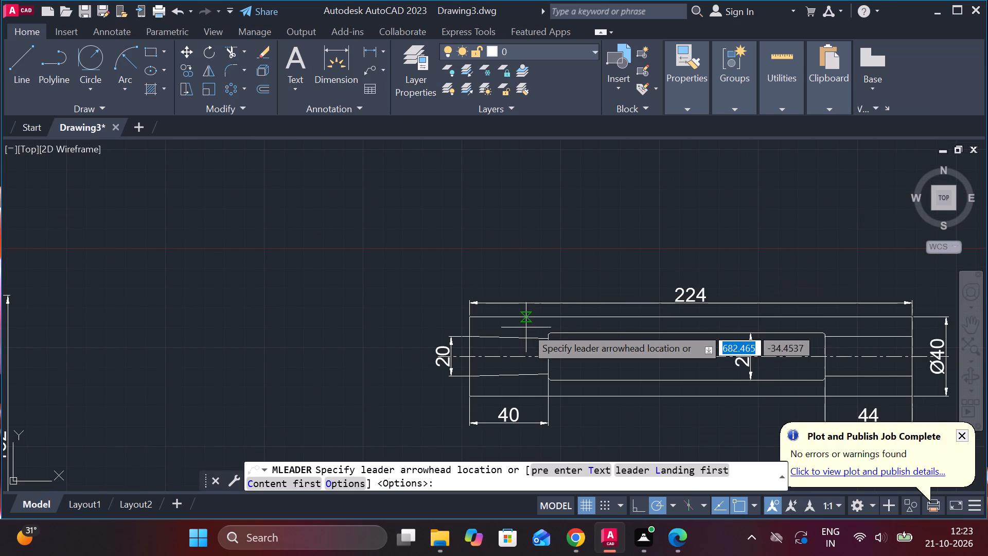
left_click(518, 336)
left_click(531, 277)
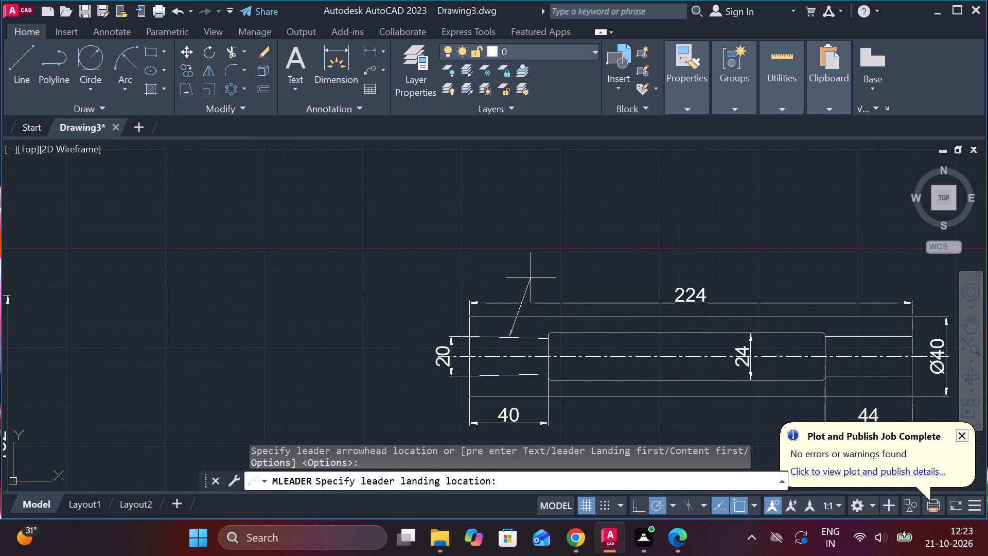
key("t")
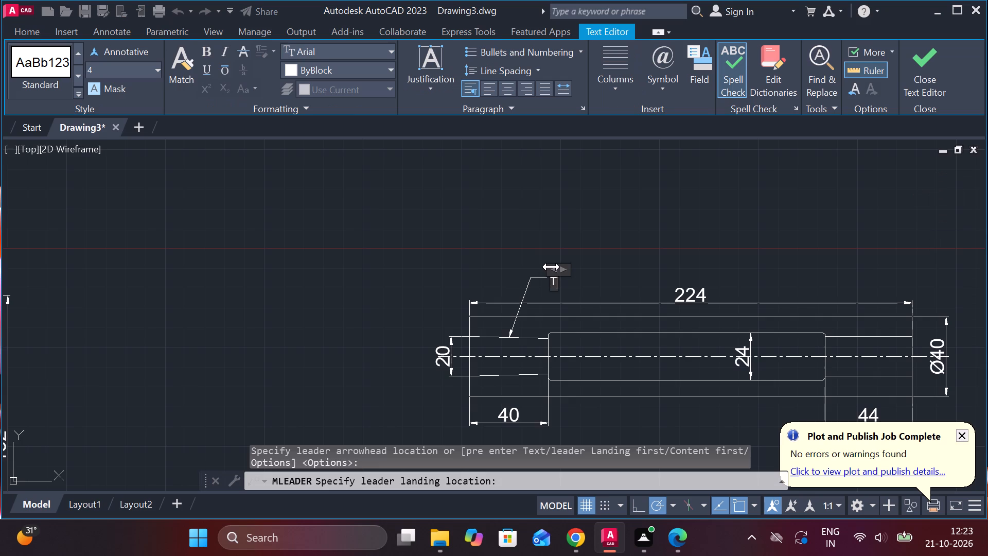
type("APER")
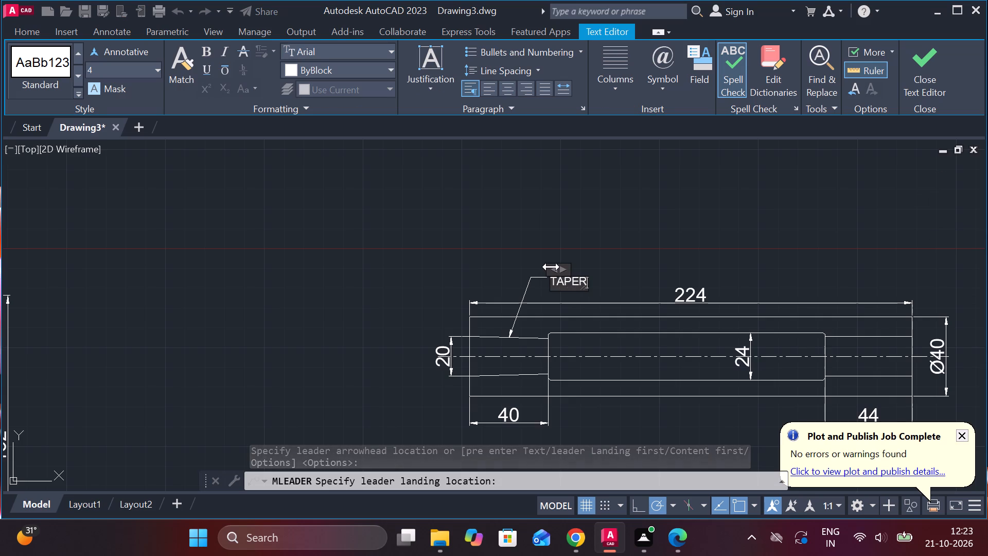
key("1")
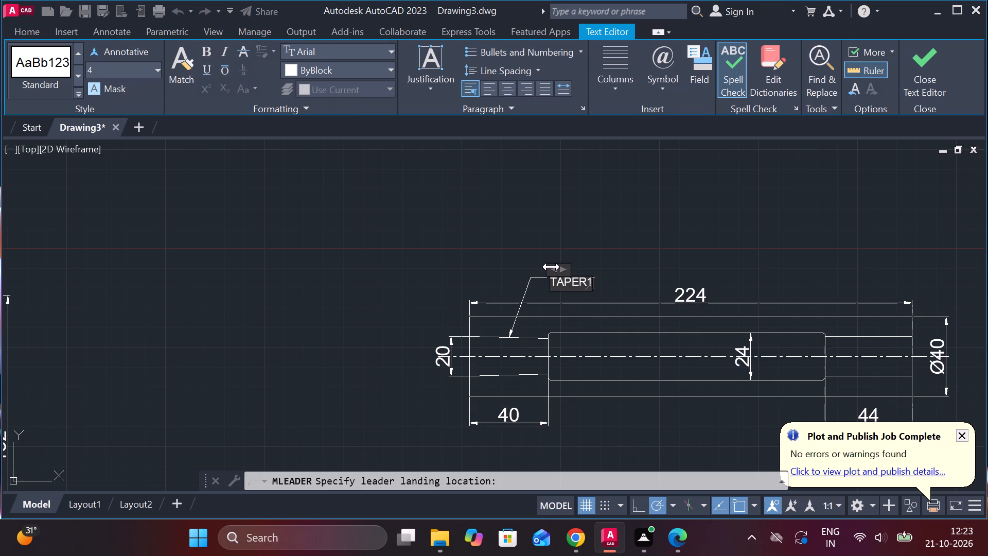
type(":20")
left_click(925, 95)
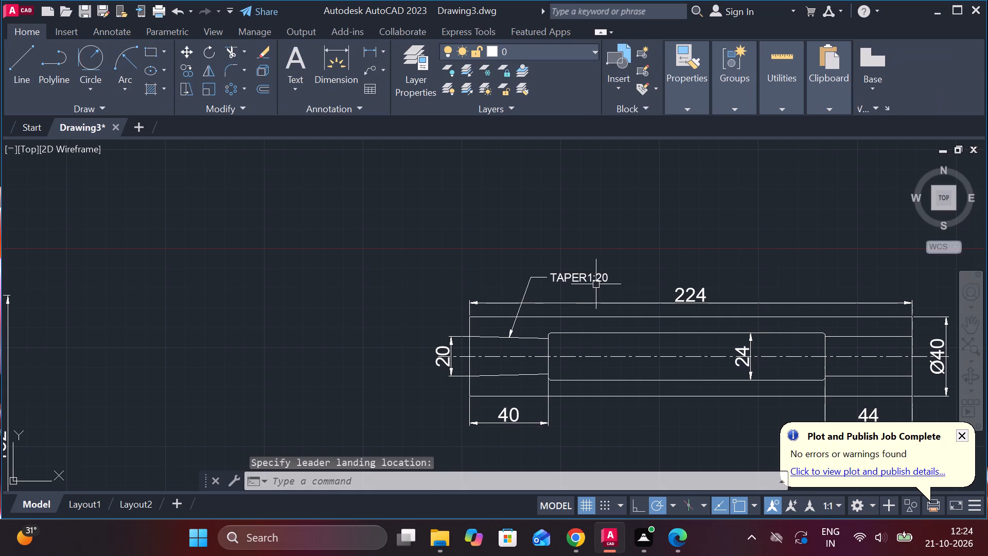
Set the text height of the TAPER1:20 leader note to 8.
scroll(596, 284, "down", 2)
scroll(596, 286, "up", 2)
double_click(584, 271)
scroll(584, 271, "up", 2)
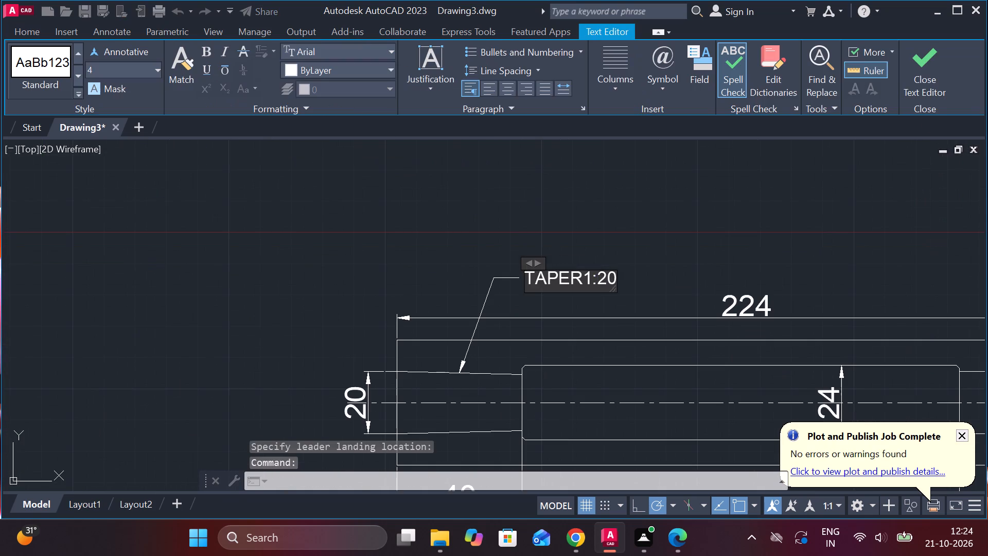
left_click_drag(613, 279, 516, 290)
left_click(100, 63)
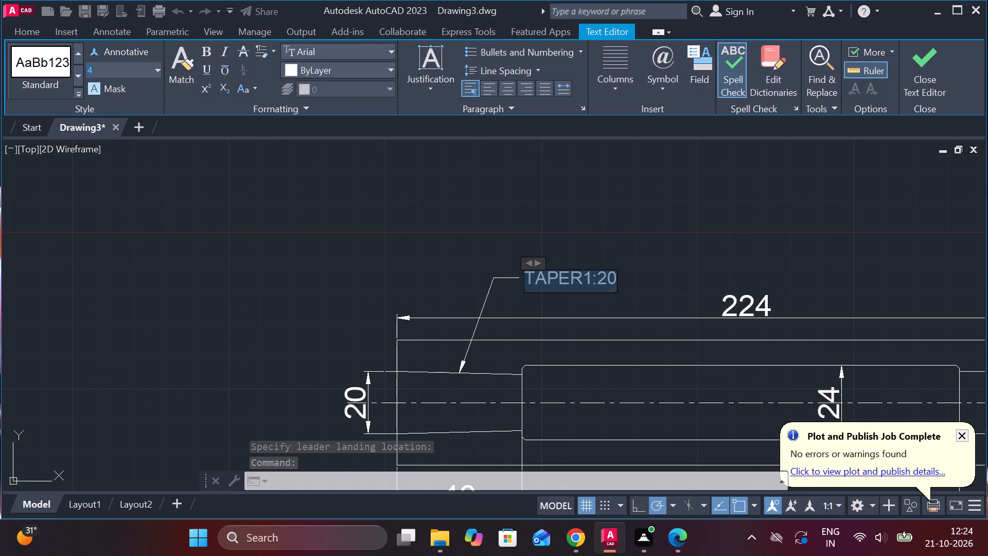
key("8")
key("Return")
left_click(919, 67)
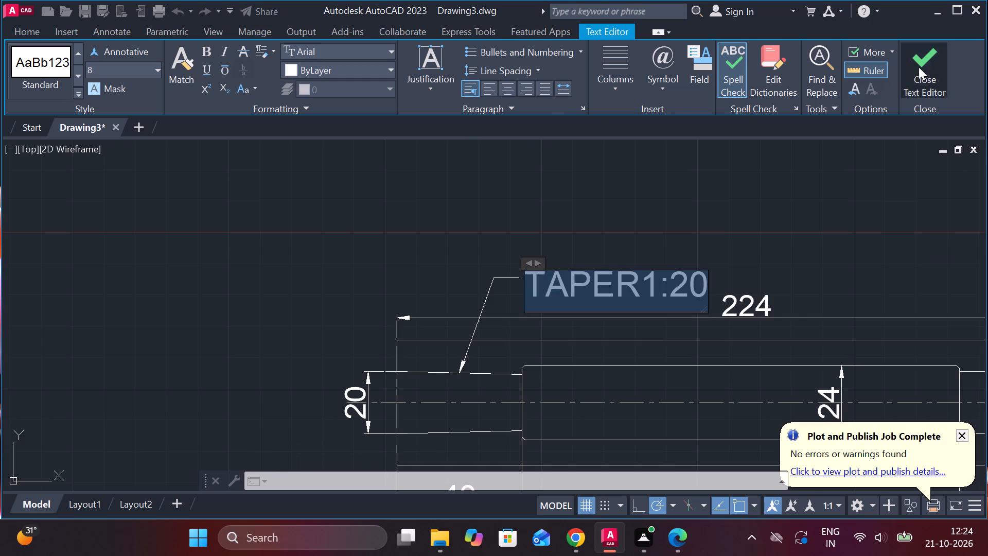
Hatch the upper and lower wall regions between the outer outline and the inner profile with the ANSI31 pattern.
scroll(745, 263, "down", 2)
scroll(740, 273, "up", 1)
middle_click_drag(742, 284, 570, 253)
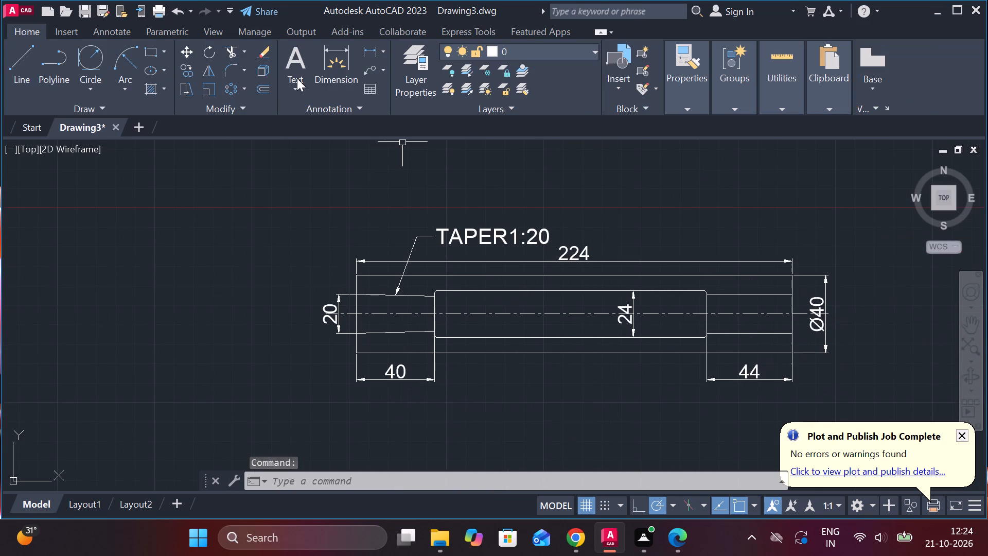
left_click(152, 89)
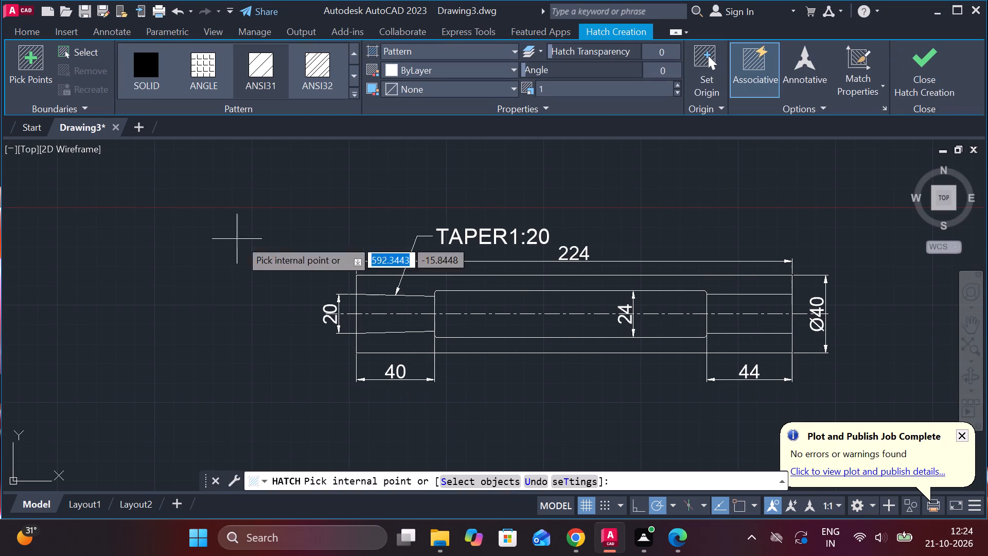
scroll(366, 296, "up", 2)
left_click(505, 274)
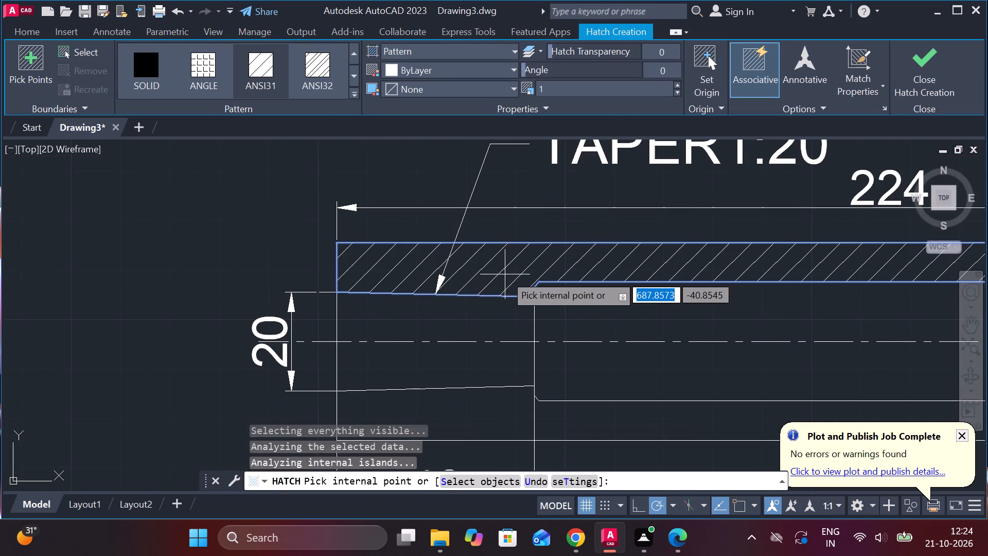
scroll(505, 274, "down", 2)
left_click(478, 327)
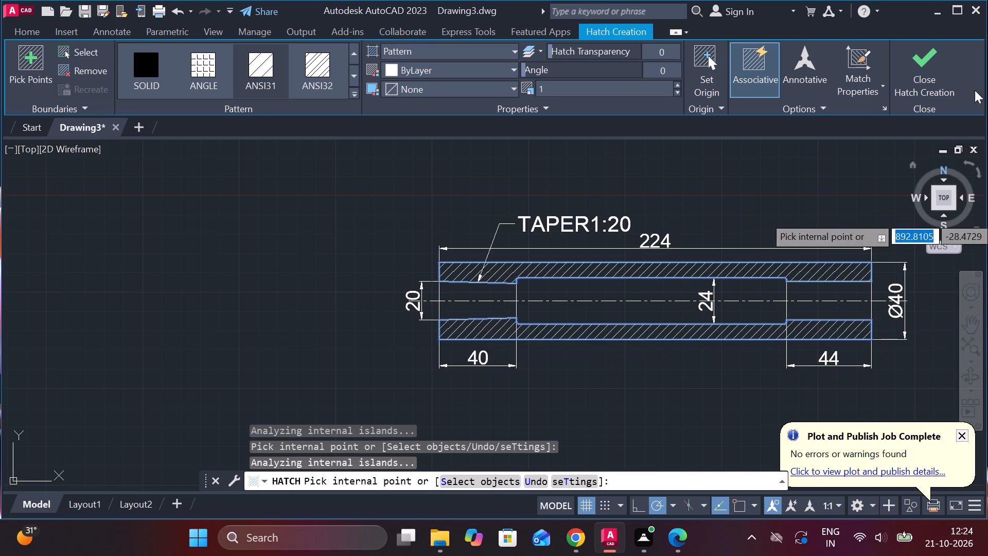
left_click(941, 77)
Copy the "3.SCREW (MILD STEEL) 4 NO." label and paste it centred below the hatched part's dimensions.
scroll(762, 241, "down", 1)
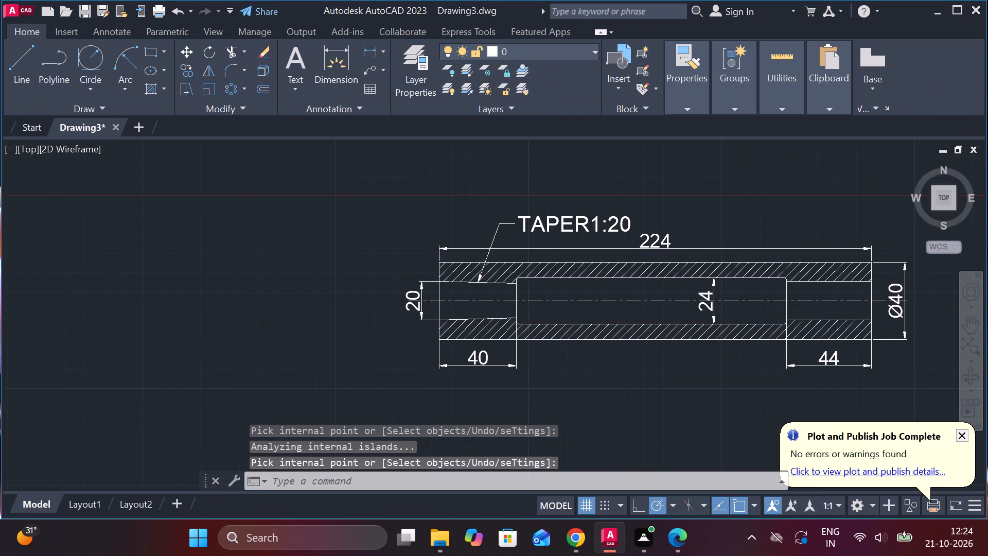
middle_click_drag(755, 281, 566, 262)
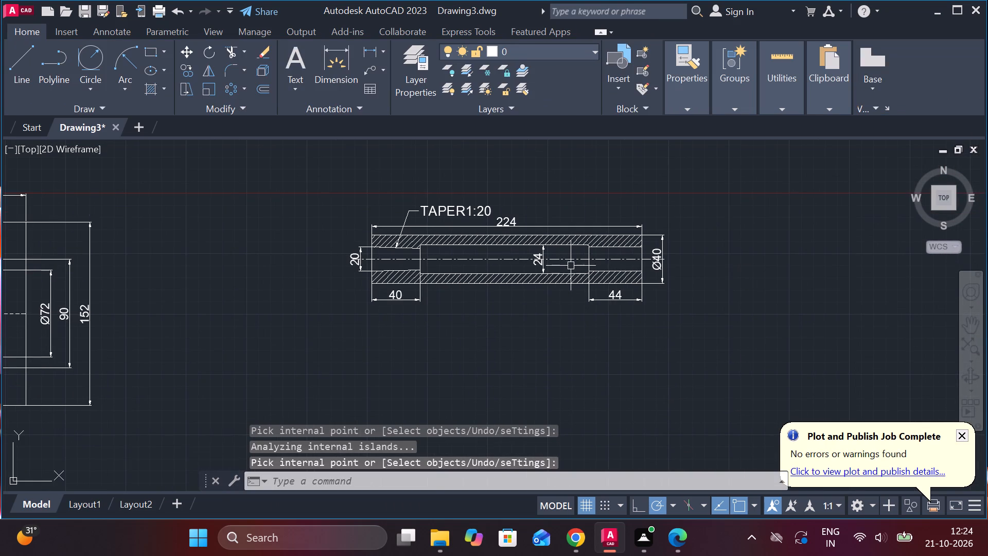
scroll(558, 190, "down", 2)
scroll(520, 198, "up", 2)
middle_click_drag(524, 196, 528, 368)
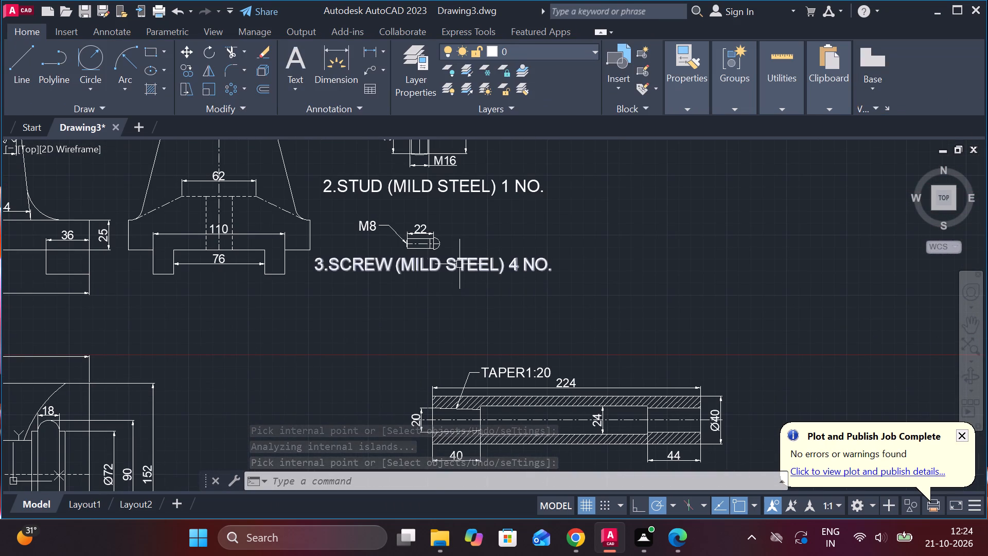
left_click(452, 258)
key("ctrl+c")
scroll(519, 293, "down", 2)
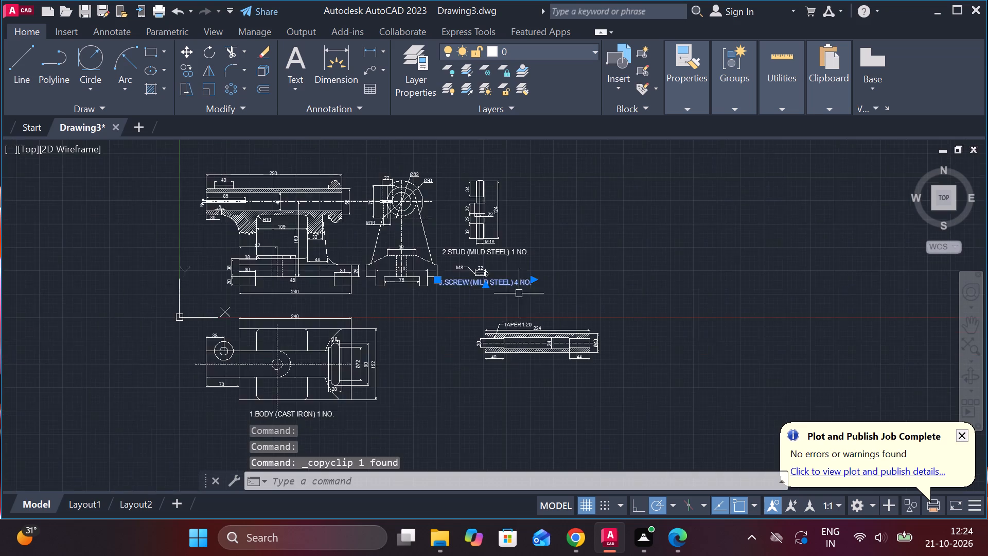
scroll(515, 385, "up", 2)
key("ctrl+v")
scroll(496, 369, "up", 1)
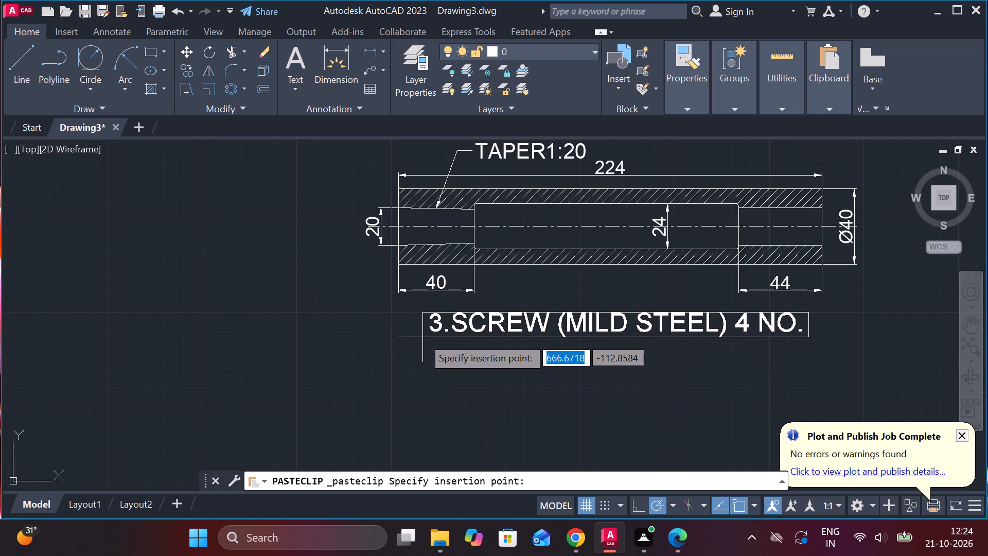
left_click(422, 337)
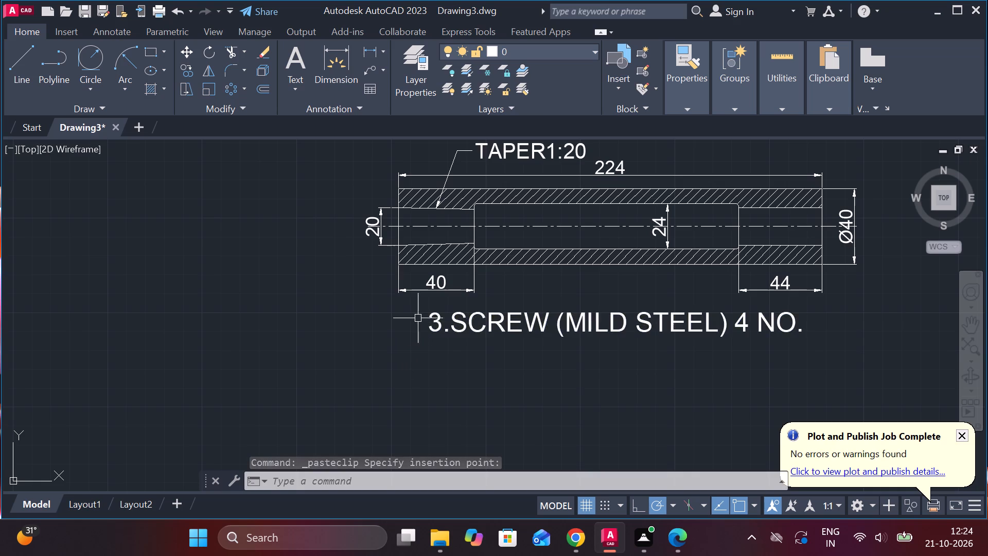
Change the number and part name in the pasted label below the hatched part to 5.BARREL.
triple_click(469, 313)
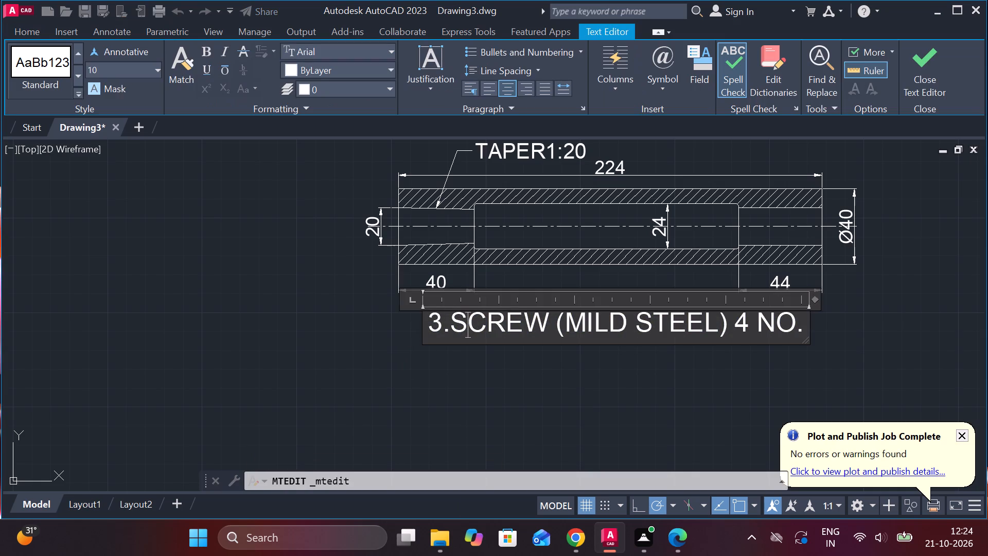
left_click(445, 323)
key("BackSpace")
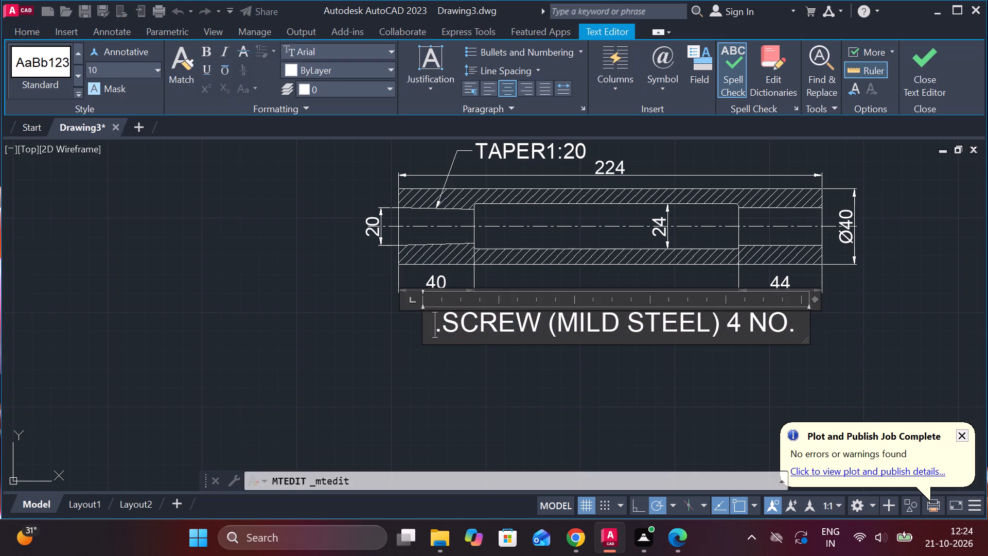
key("5")
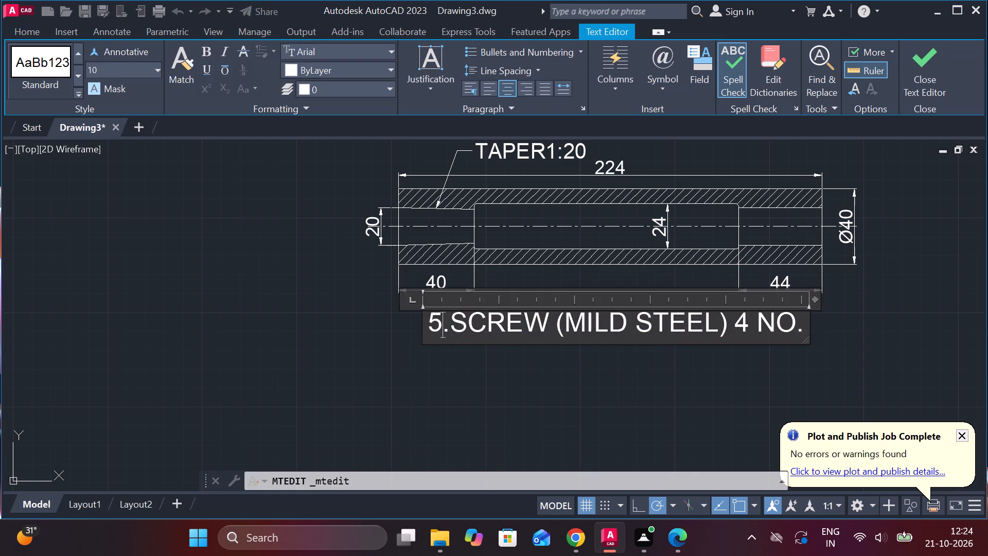
left_click(555, 312)
key("BackSpace")
key("BackSpace")
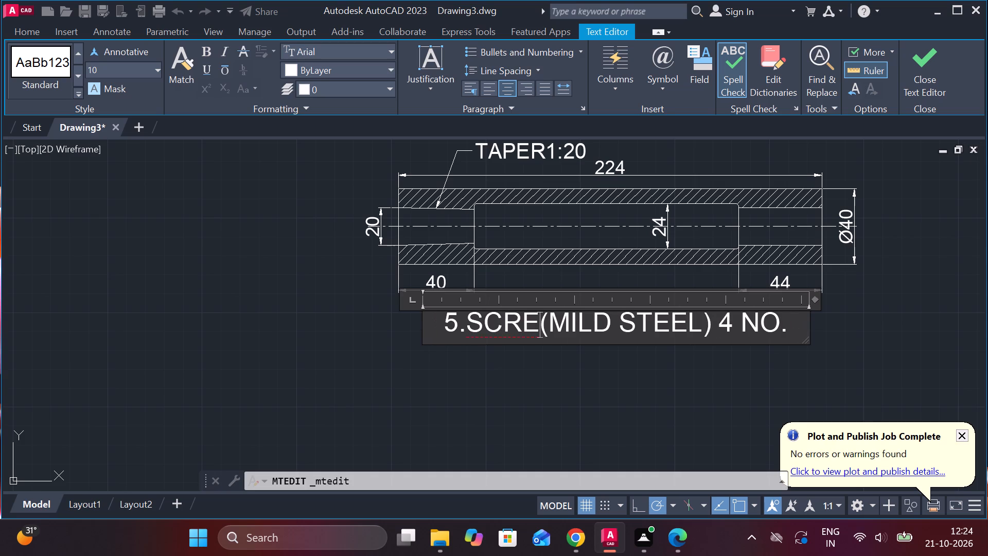
key("BackSpace")
key("BackSpace")
key("BackSpace")
key("BackSpace")
type("BA")
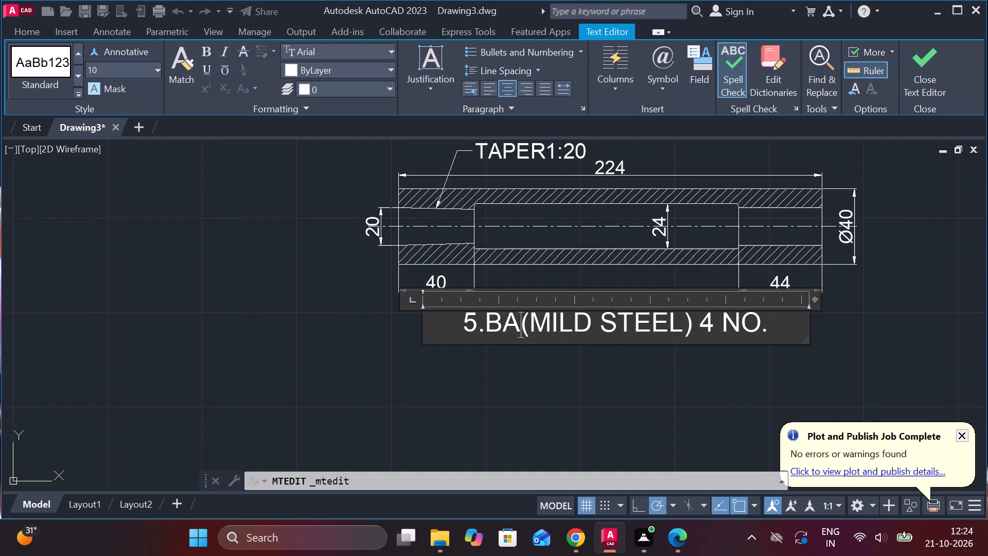
type("RR")
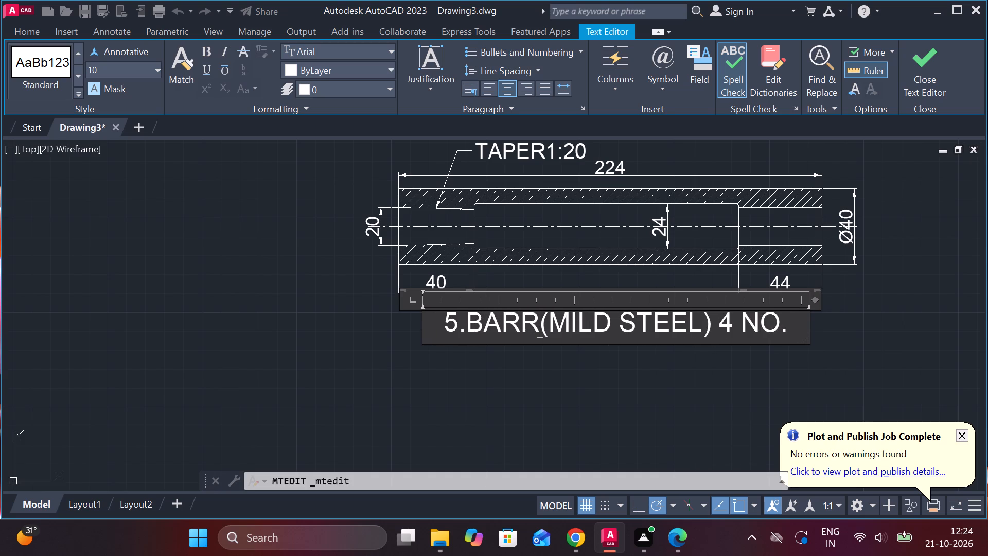
type("EL")
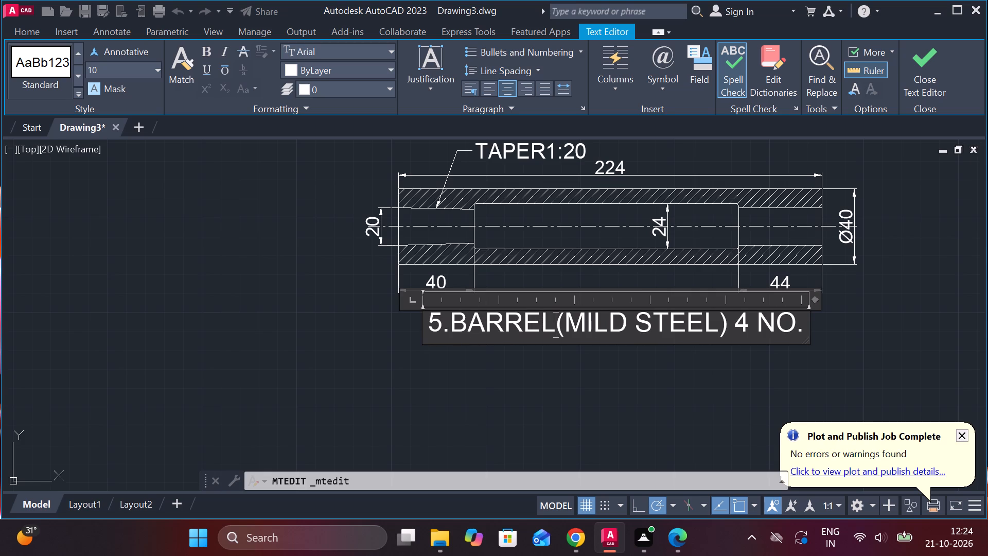
key("space")
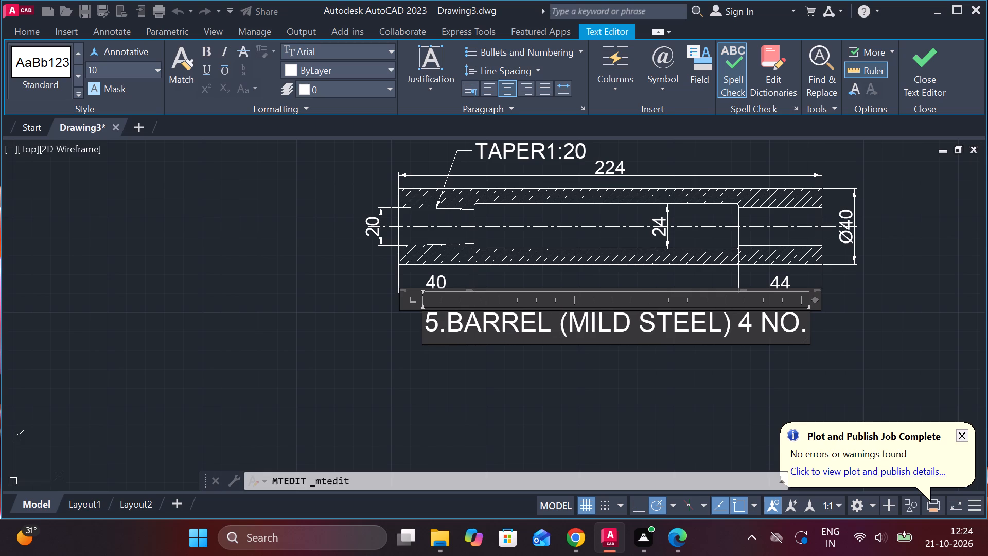
Replace the material in the brackets of the barrel label with CAST IRON.
key("Right")
key("Right")
key("Right")
key("Right")
key("Right")
key("Right")
key("Right")
key("Right")
key("Right")
key("Right")
key("Right")
key("BackSpace")
key("BackSpace")
key("BackSpace")
key("BackSpace")
key("BackSpace")
key("BackSpace")
key("BackSpace")
key("BackSpace")
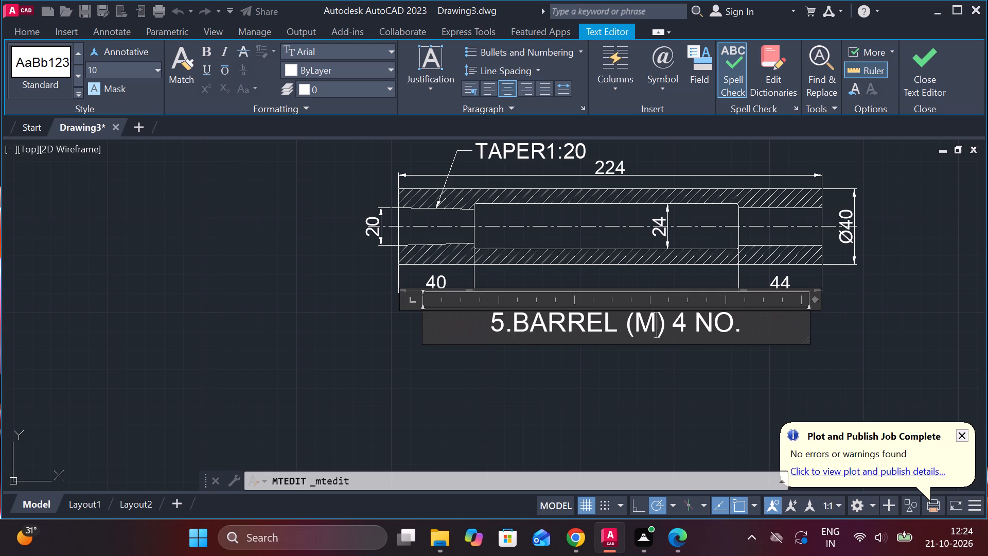
key("BackSpace")
key("BackSpace")
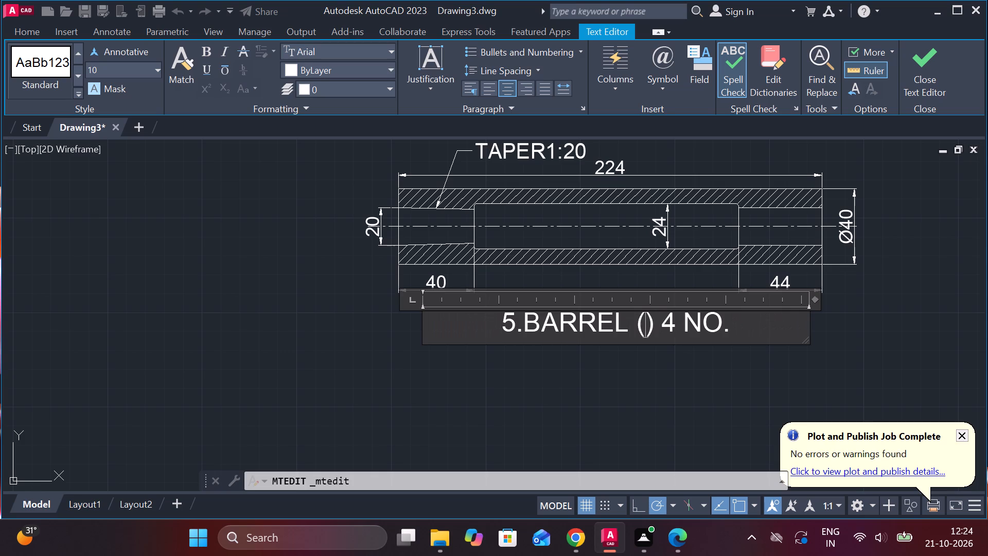
type("CAST IRON")
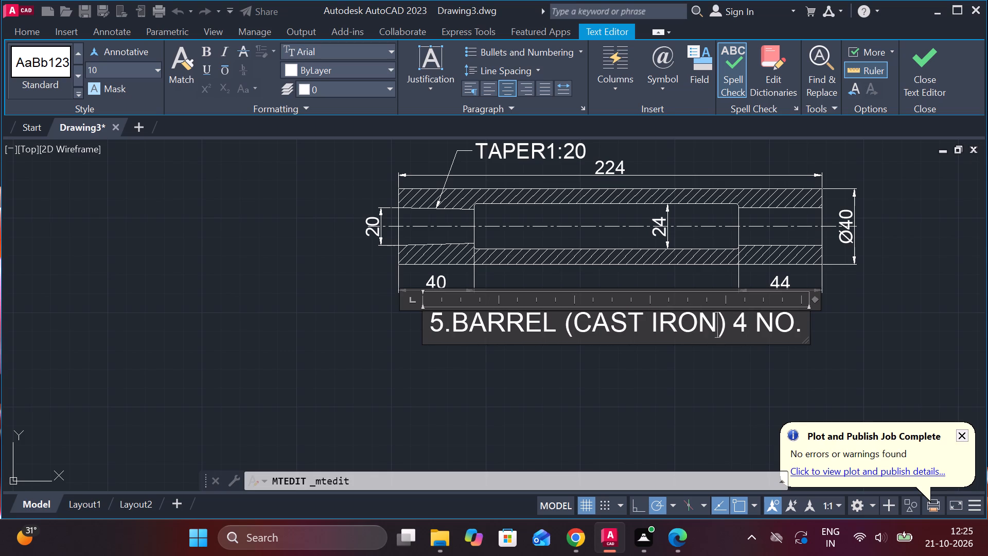
Set the quantity in the barrel label to 1 NO. and finish editing the text.
key("Right")
key("Right")
key("Right")
key("BackSpace")
key("BackSpace")
key("space")
type("1")
left_click(921, 72)
Move the whole barrel drawing with its dimensions, leader note and label to just below the 3.SCREW label, beside the body's plan view.
scroll(598, 310, "down", 2)
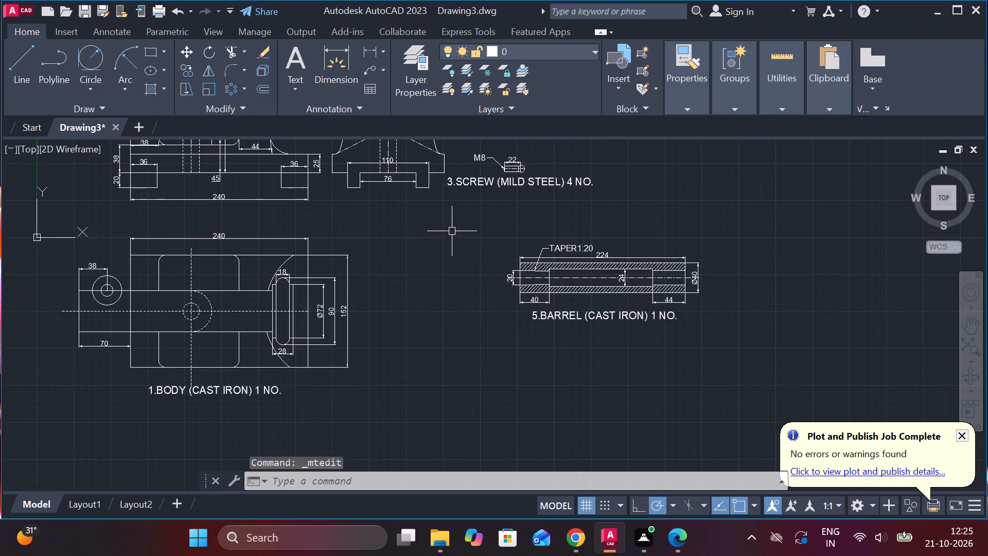
left_click(452, 229)
left_click(784, 362)
key("m")
key("Return")
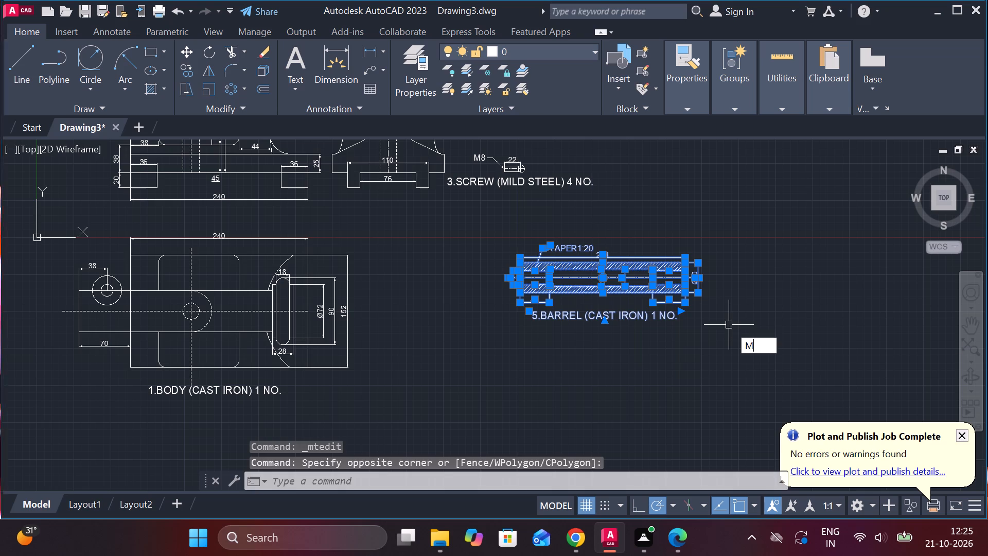
left_click(729, 325)
scroll(587, 282, "up", 1)
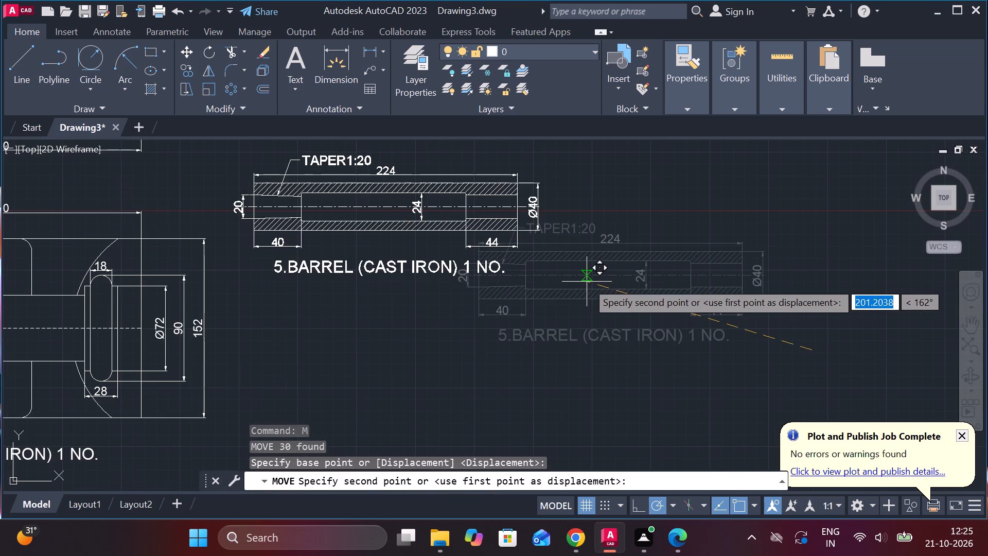
scroll(584, 284, "down", 1)
middle_click_drag(584, 285, 651, 298)
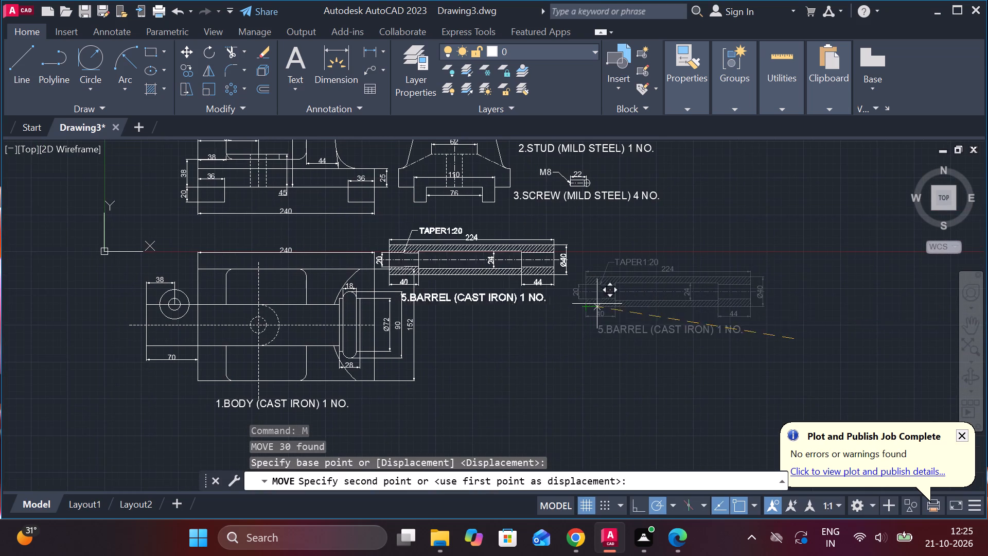
left_click(644, 294)
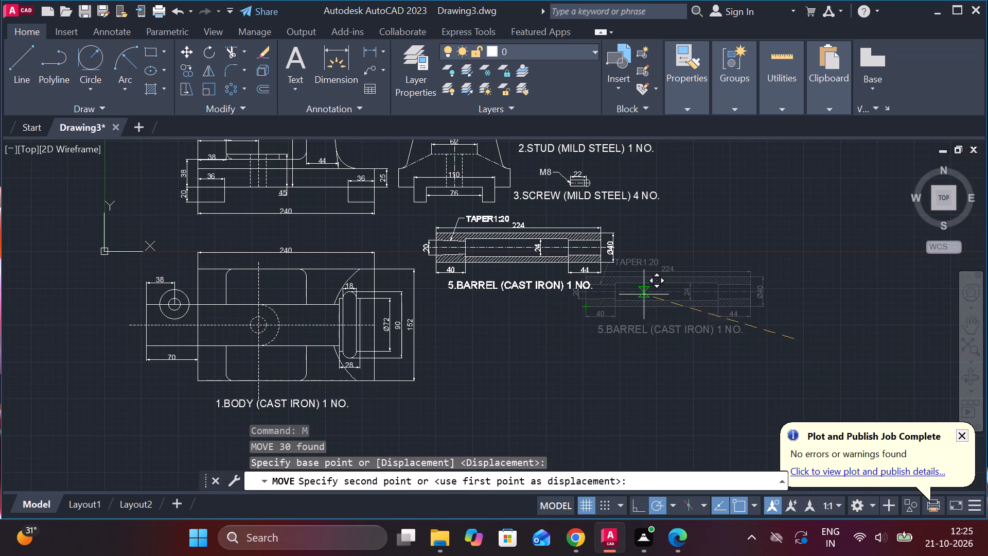
Draw a closed rectangle 22 wide and 36 high with lines in the empty area below the barrel label.
scroll(689, 283, "down", 1)
scroll(689, 285, "up", 2)
scroll(691, 285, "down", 1)
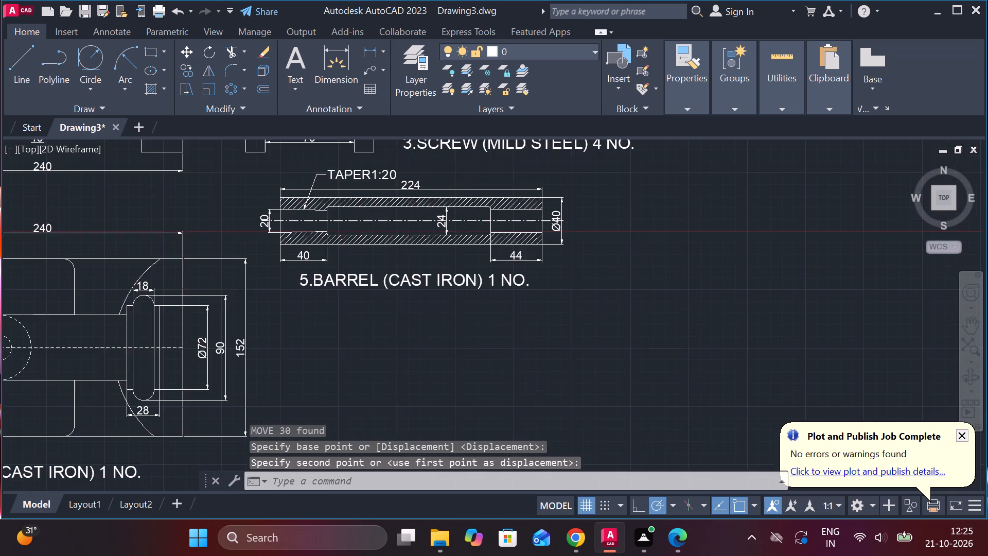
middle_click_drag(693, 285, 714, 292)
middle_click_drag(702, 298, 723, 248)
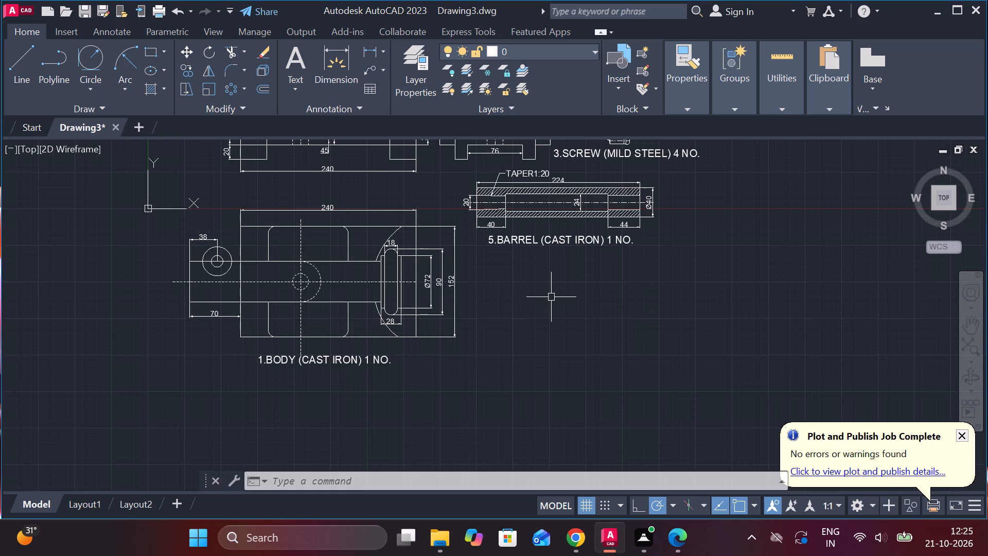
scroll(545, 294, "up", 1)
middle_click_drag(545, 294, 419, 251)
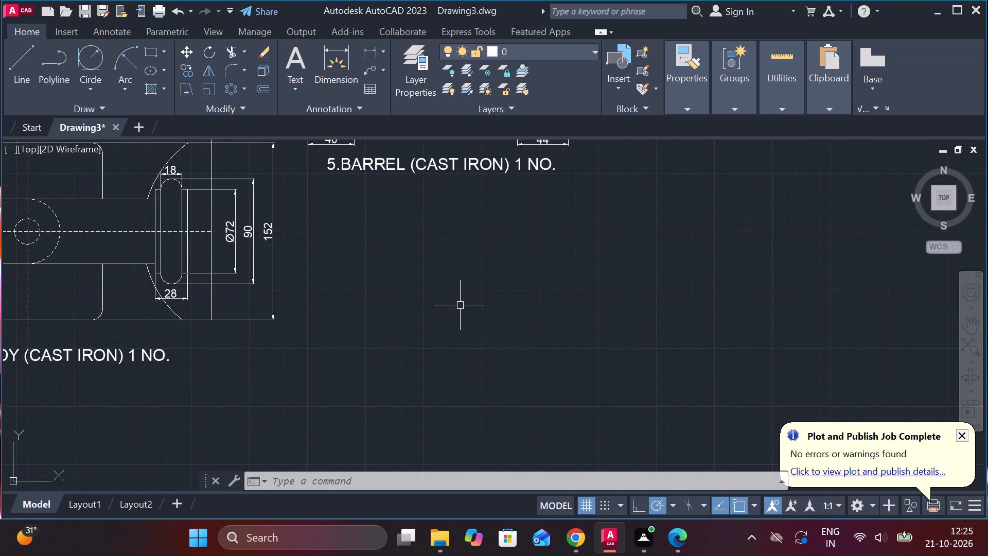
key("l")
key("Return")
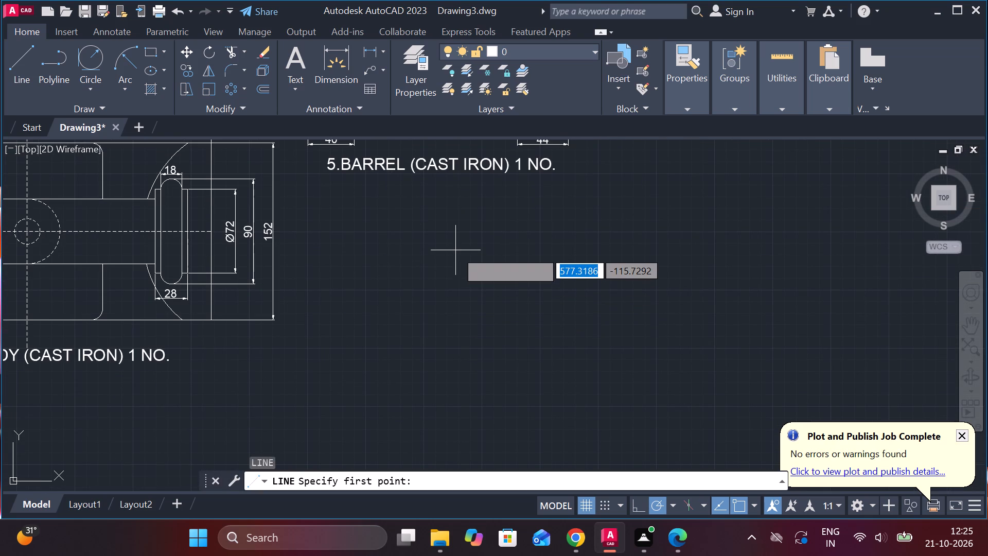
left_click(454, 237)
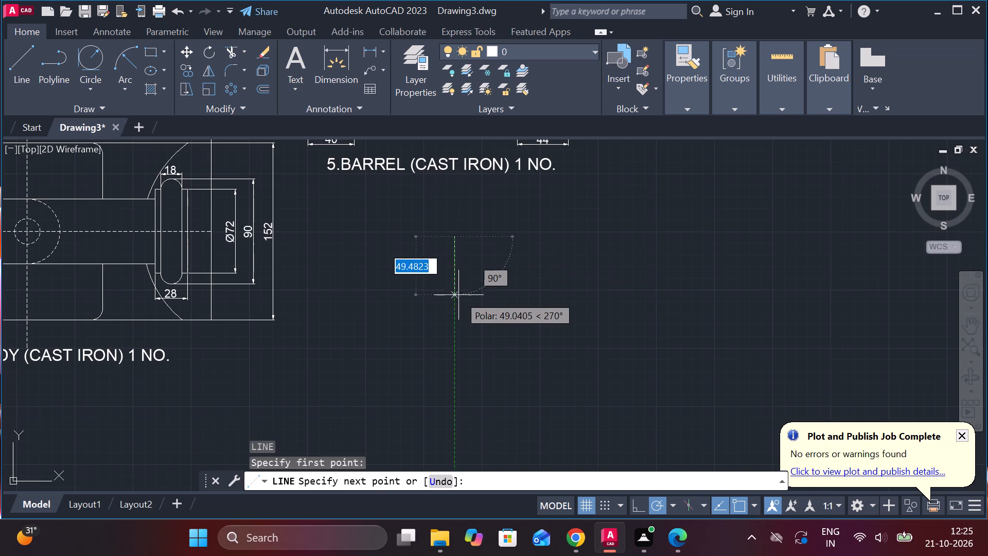
type("36")
key("Return")
type("22")
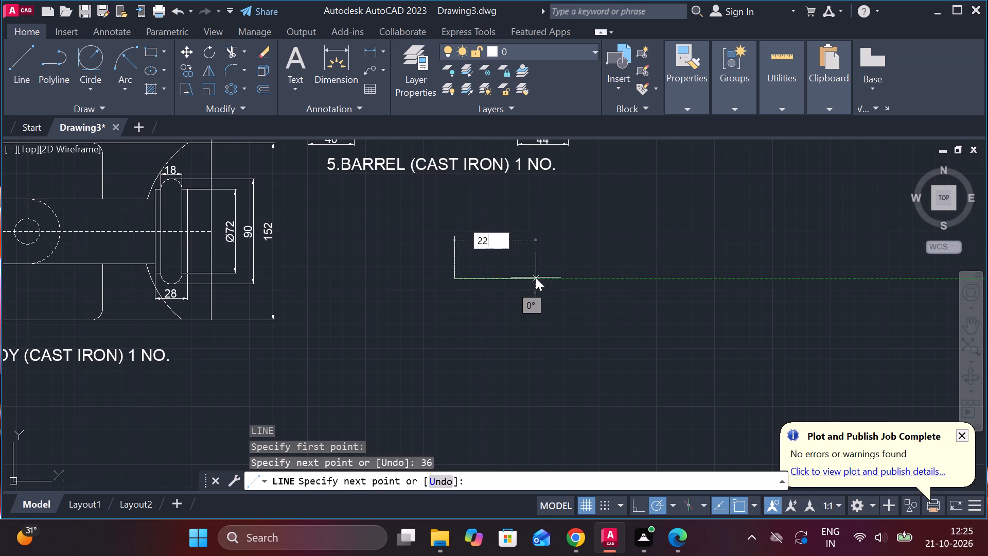
key("space")
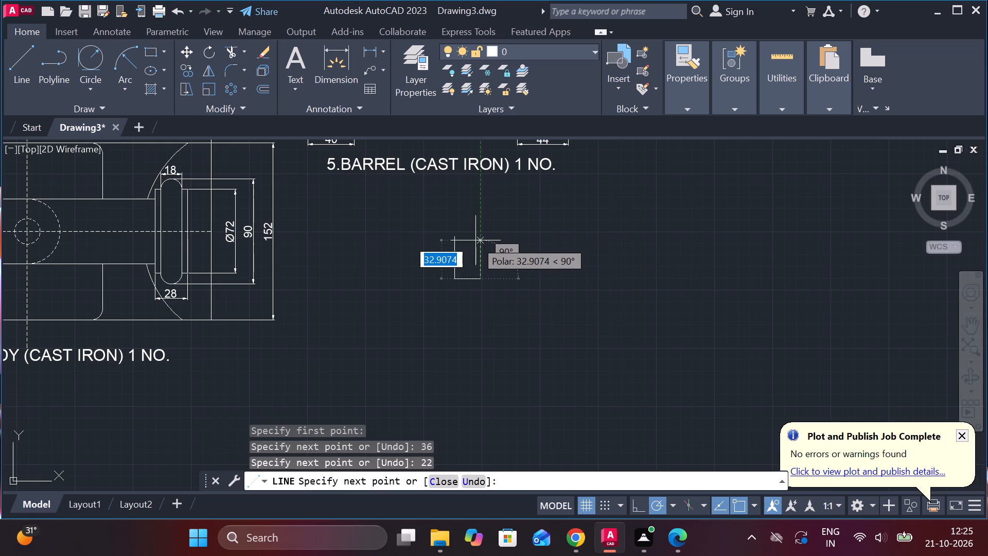
type("36")
key("space")
scroll(475, 240, "up", 2)
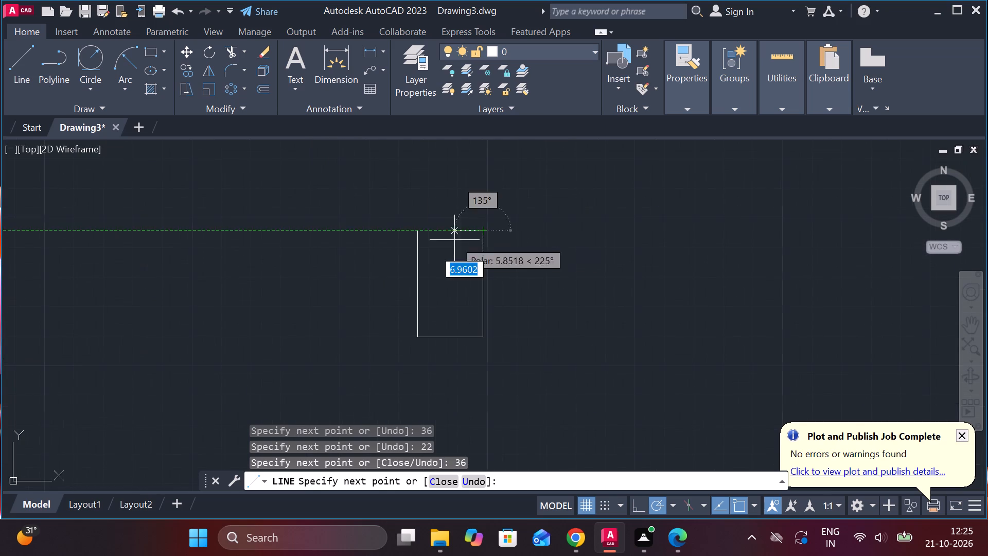
left_click(419, 234)
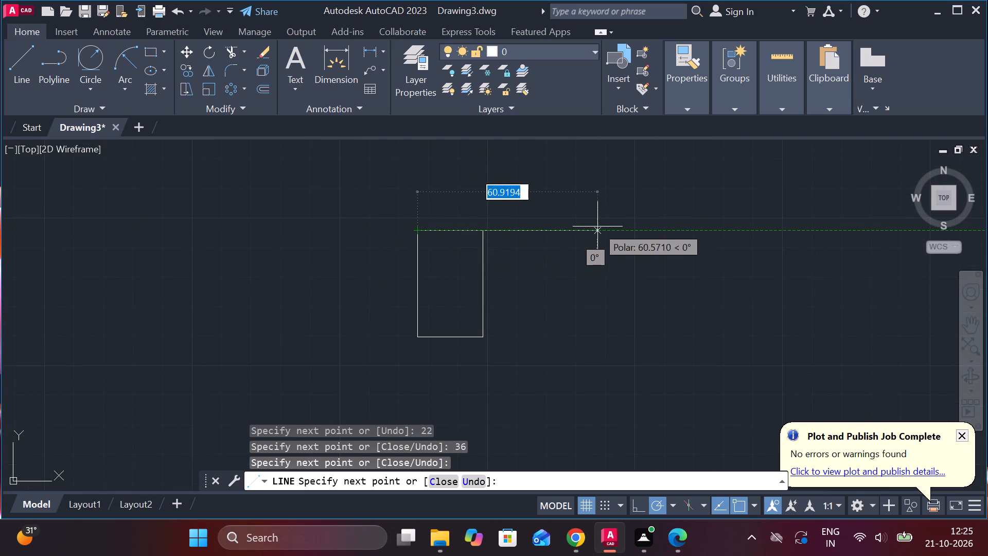
key("Escape")
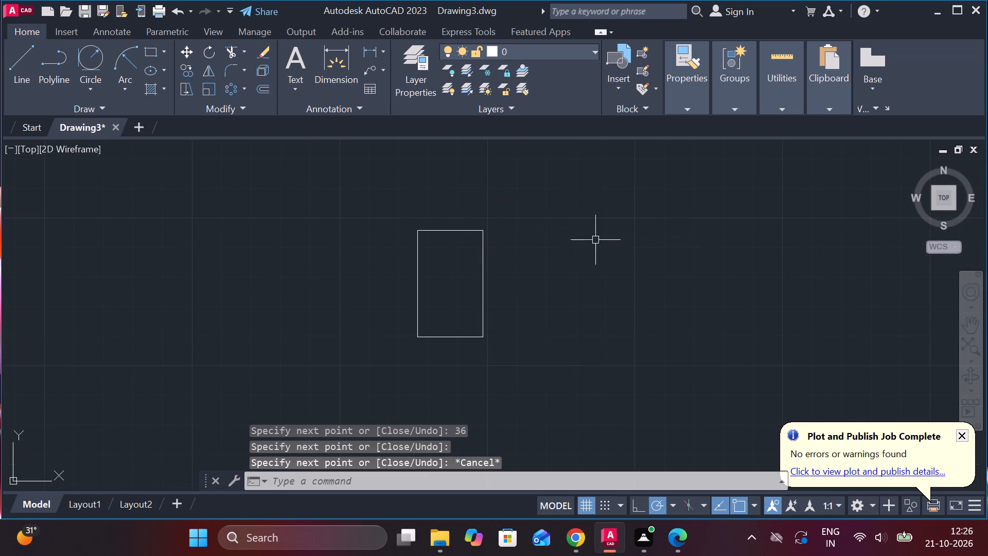
Draw a 44 long horizontal line outward to the right from the midpoint of the rectangle's right side.
key("space")
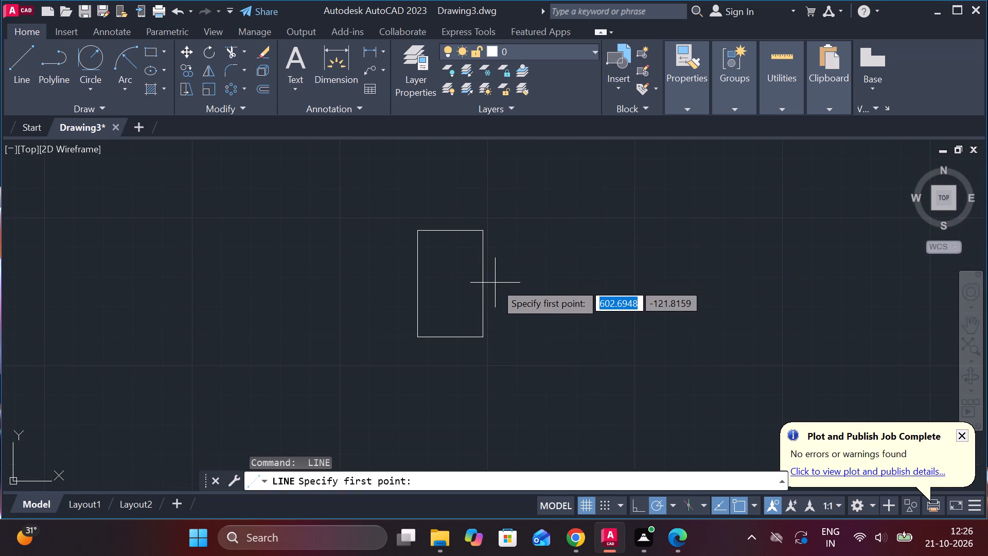
left_click(483, 280)
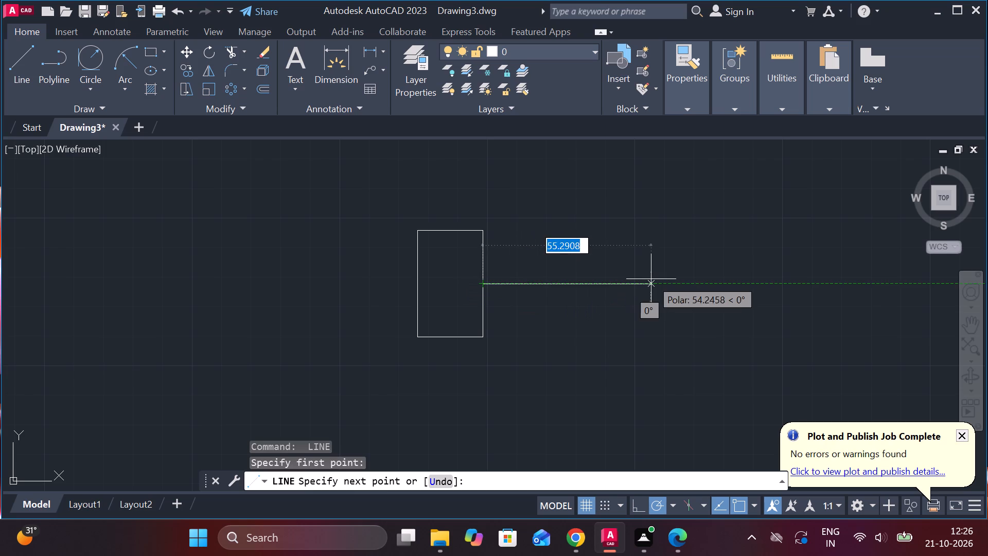
type("44")
key("space")
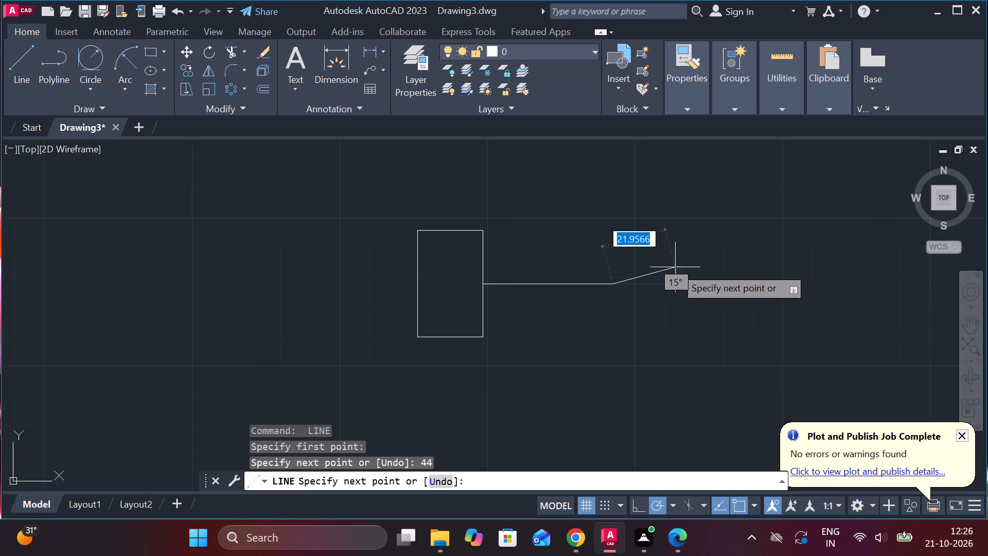
key("Escape")
Offset the 44 long horizontal line by 10 to both sides, once above and once below.
left_click(593, 286)
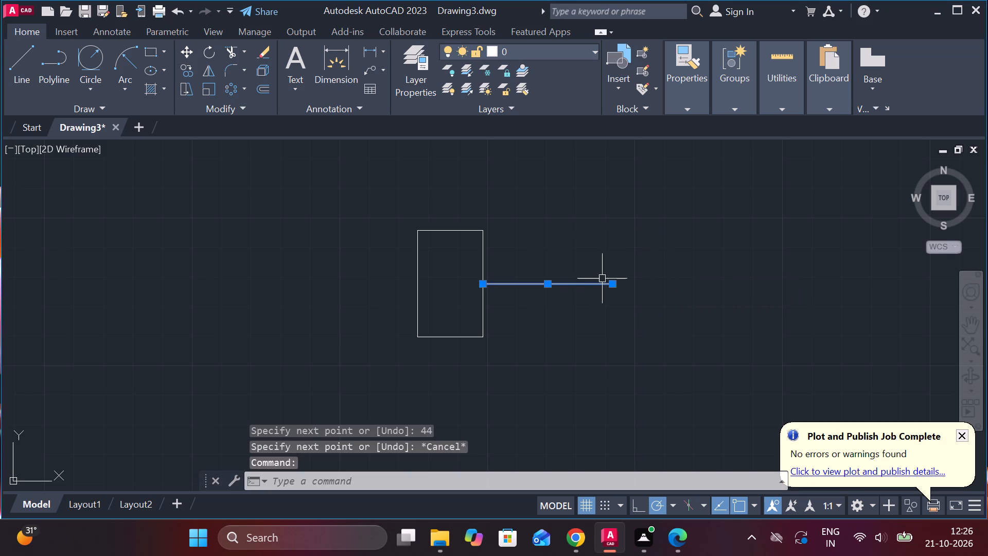
key("o")
key("Return")
key("Return")
type("10")
key("Return")
left_click(594, 285)
type("10")
key("Return")
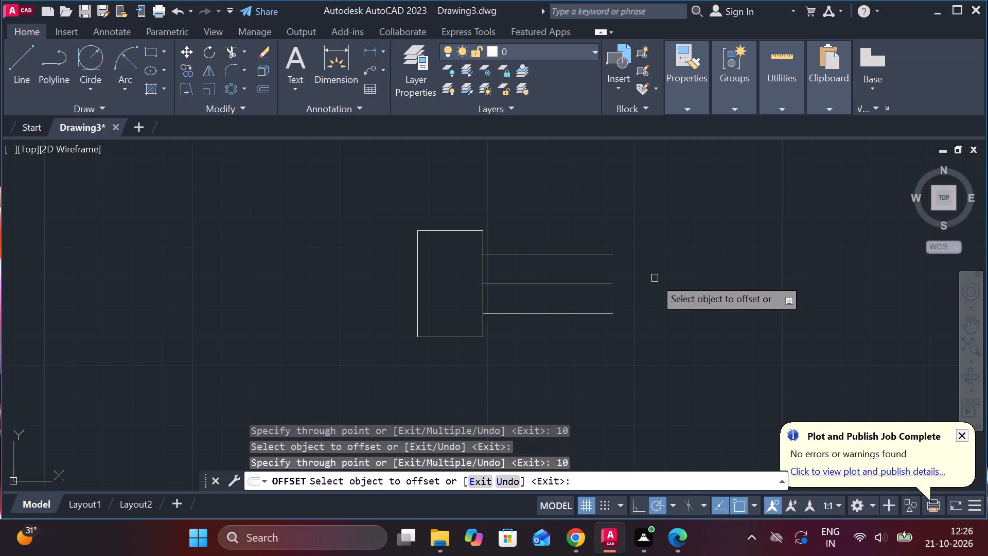
key("Escape")
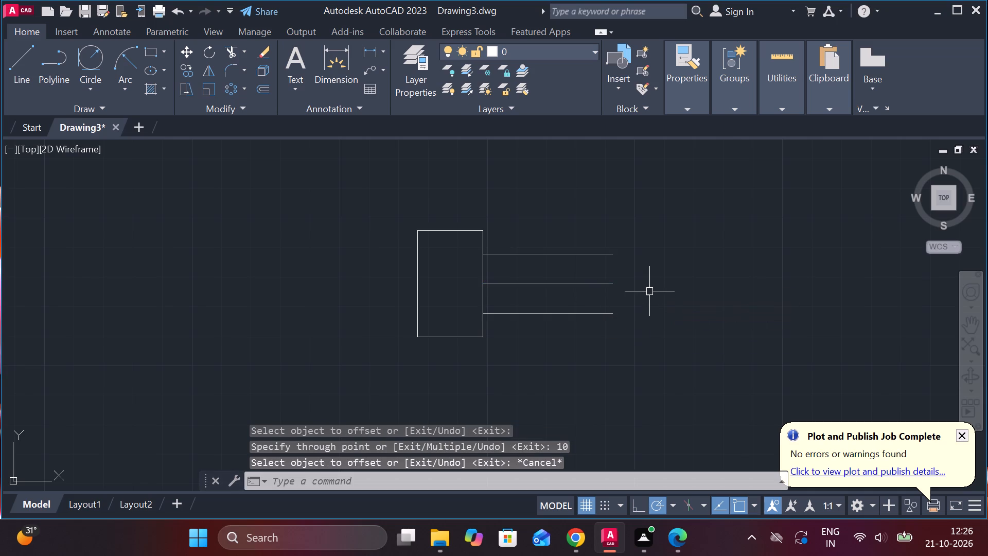
Draw a 5 long vertical line upward from the free right end of the middle horizontal line.
key("l")
key("Return")
scroll(636, 291, "up", 1)
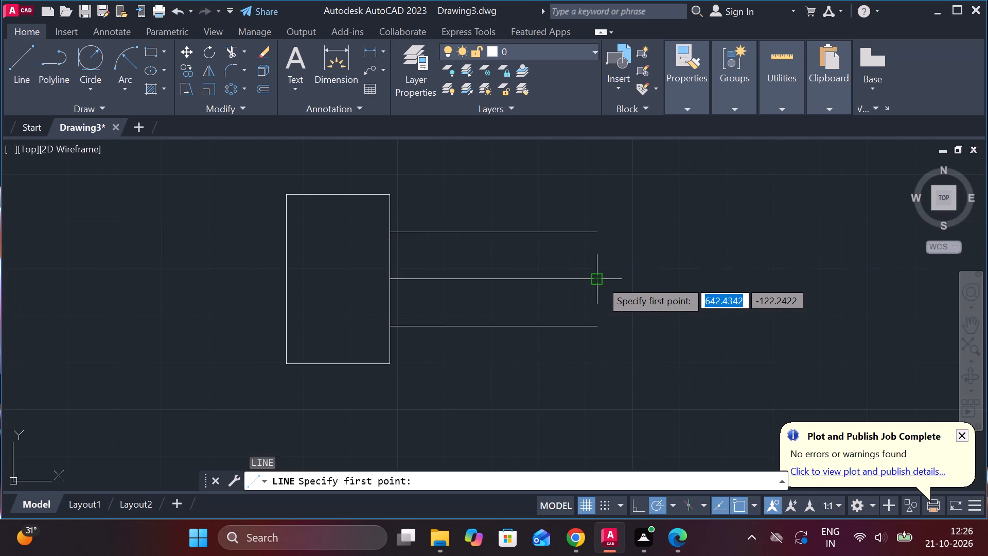
double_click(601, 280)
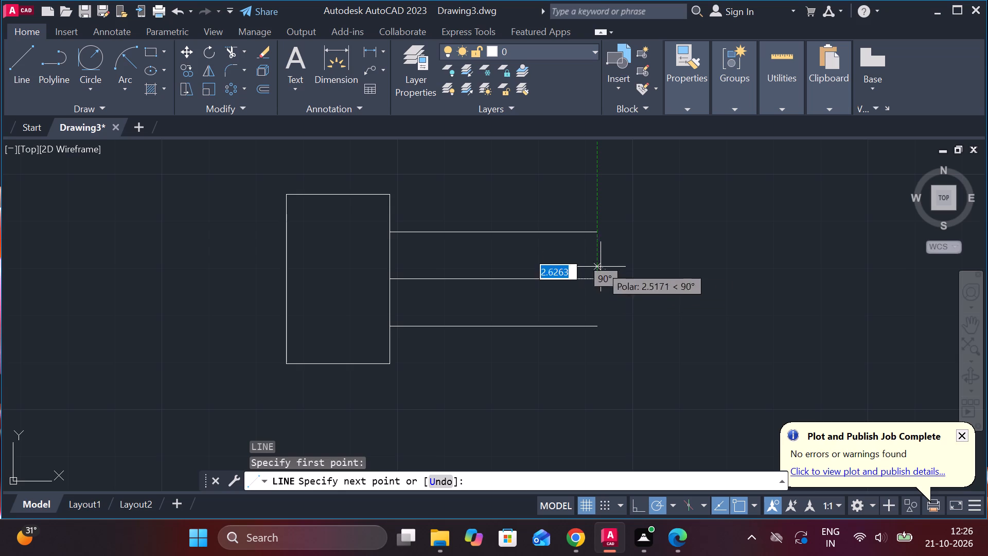
type("5")
key("space")
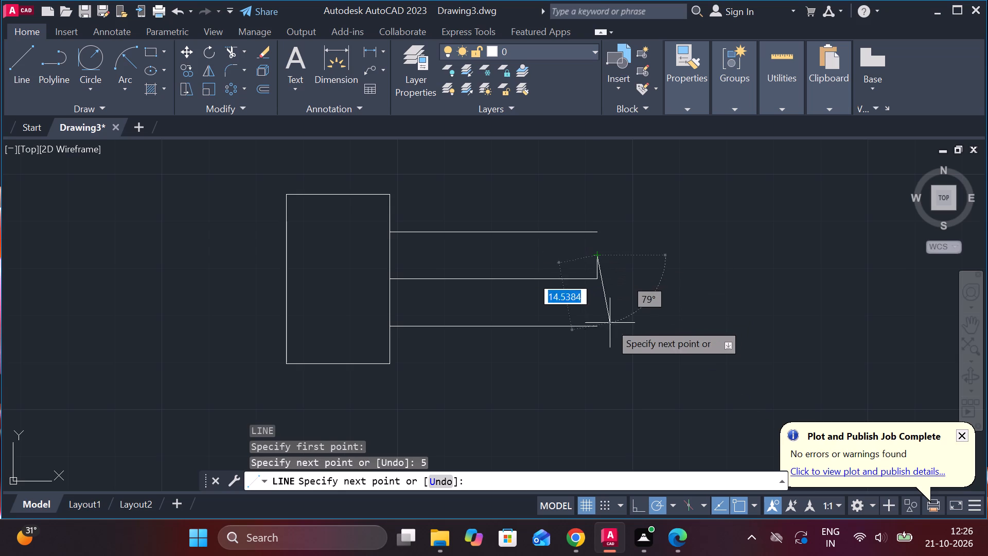
key("Escape")
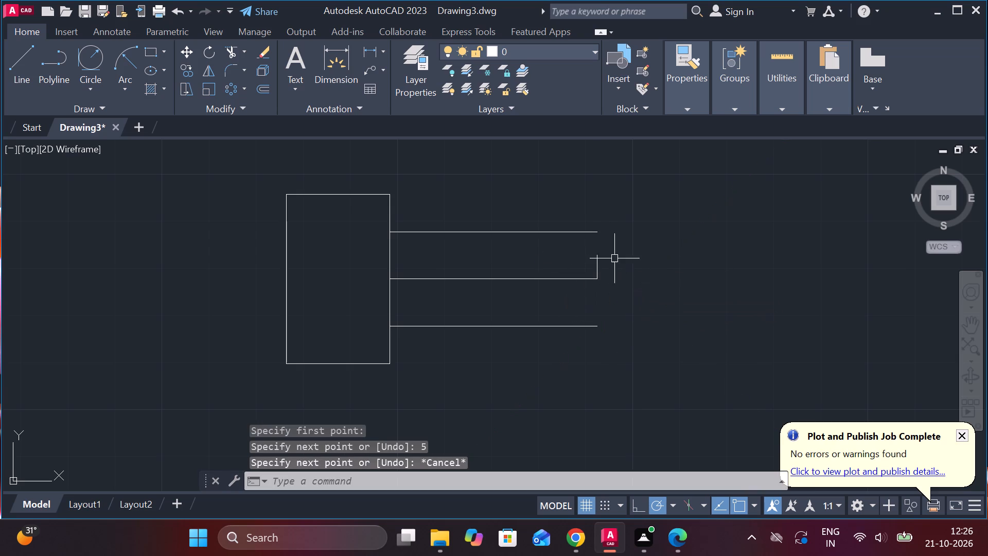
Draw a sloped line from the upper offset line's start on the rectangle to the top of the short vertical line.
left_click(21, 59)
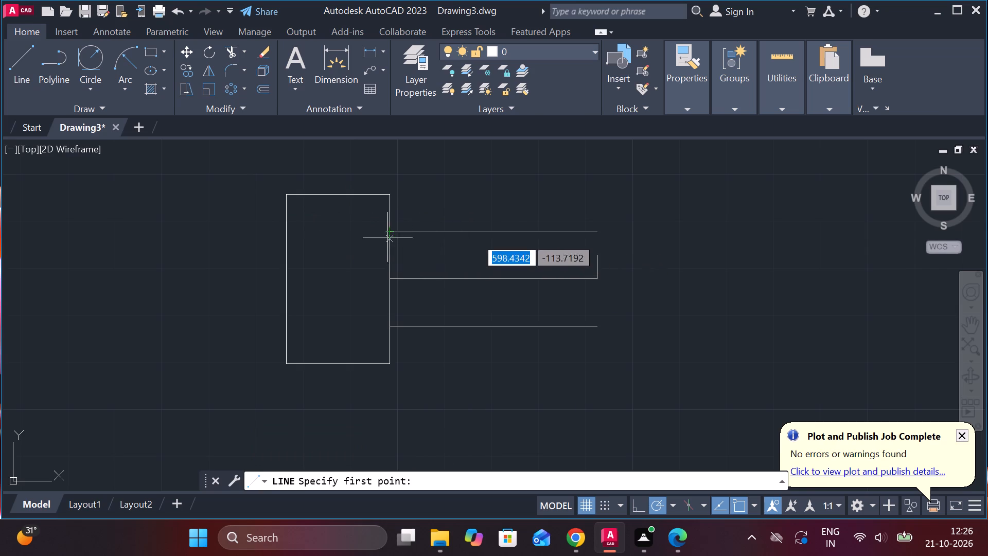
left_click(387, 231)
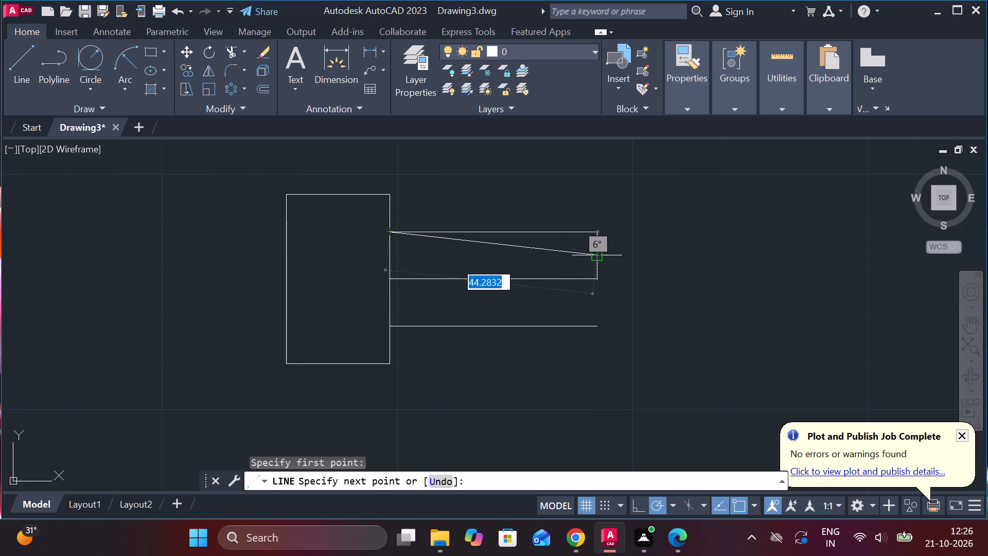
left_click(601, 256)
key("Escape")
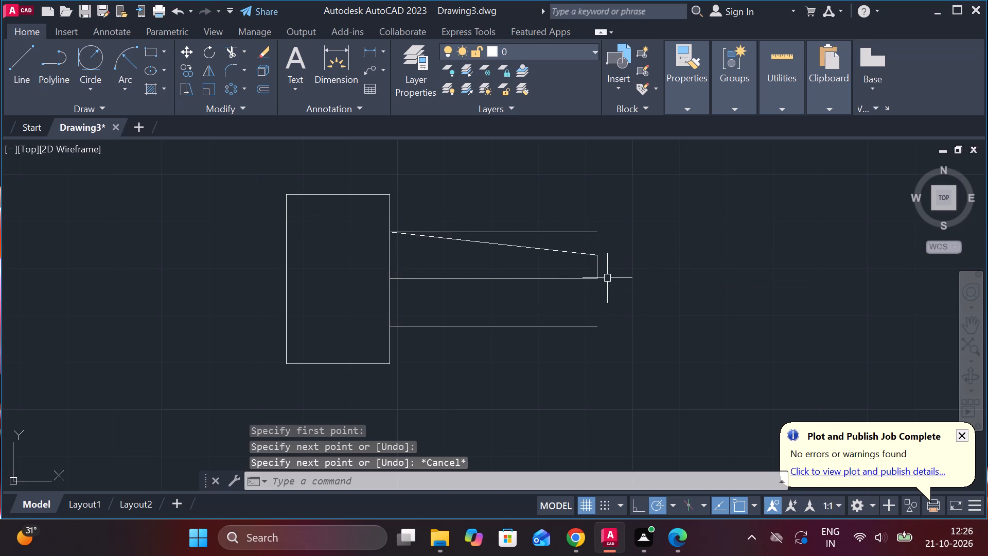
Lengthen the short vertical end line by 5 downward past the middle line.
left_click(598, 269)
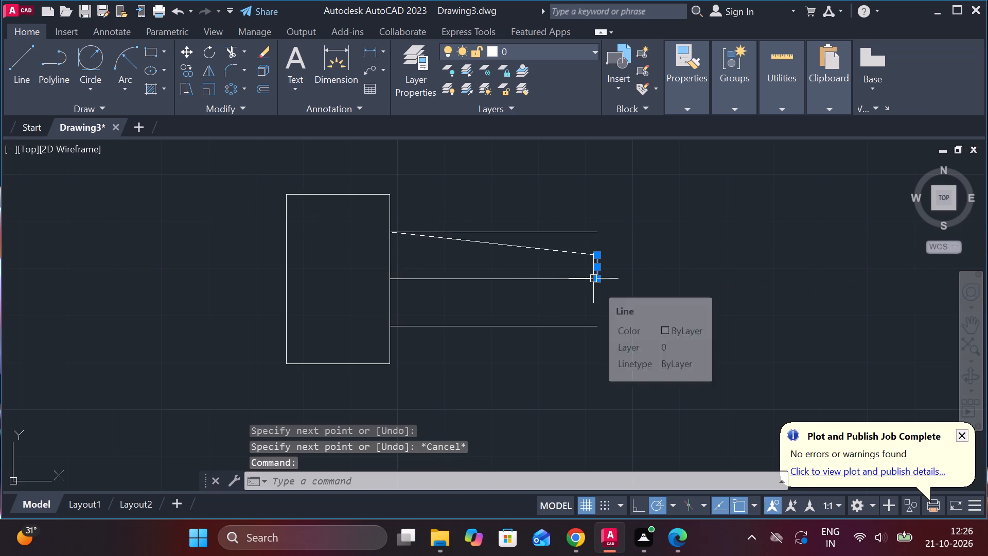
left_click(631, 313)
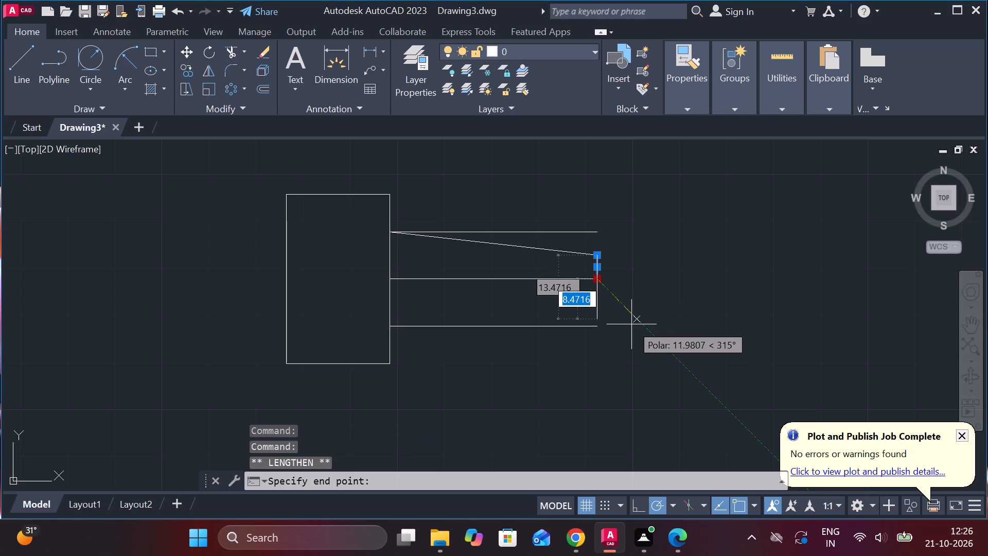
key("5")
key("Return")
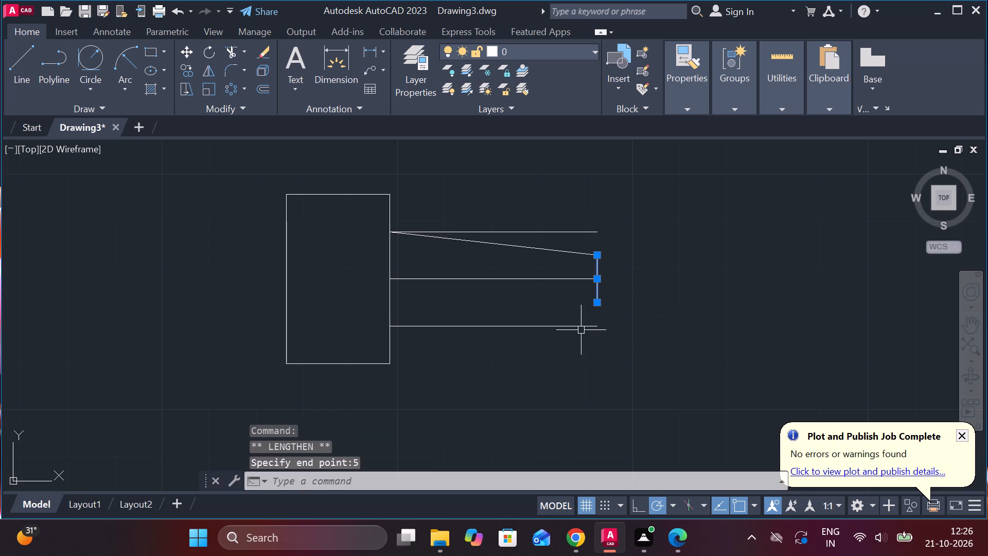
left_click(568, 326)
key("Escape")
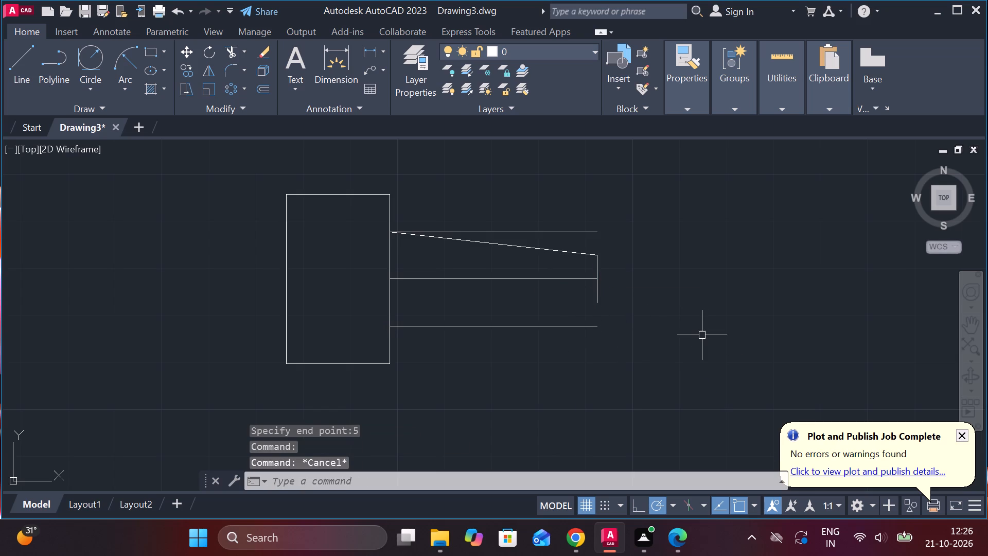
Draw a sloped line from the lower offset line's start on the rectangle to the bottom of the vertical end line.
key("l")
key("Return")
left_click(384, 323)
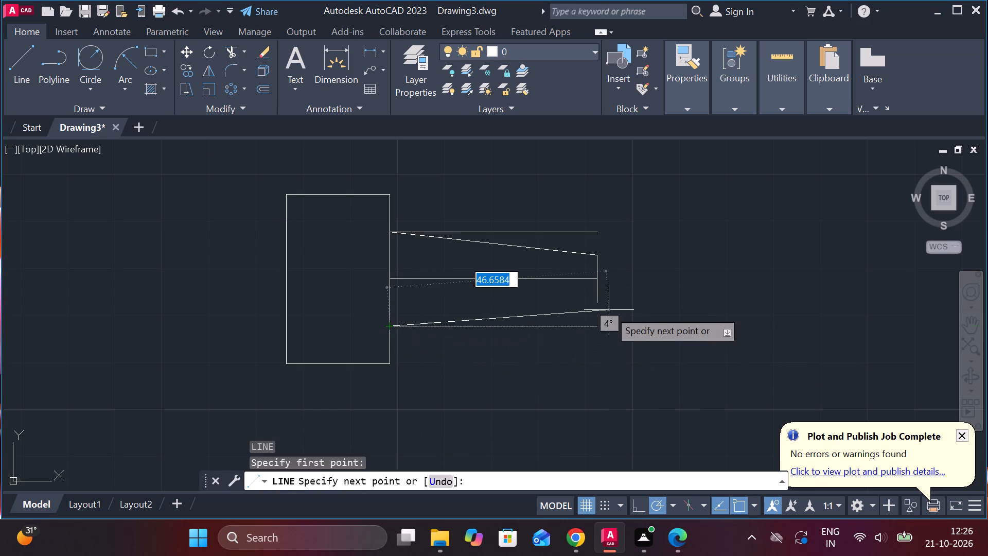
left_click(597, 309)
key("Escape")
Erase the upper and lower horizontal offset lines, keeping the tapered outline and the middle line.
left_click(592, 330)
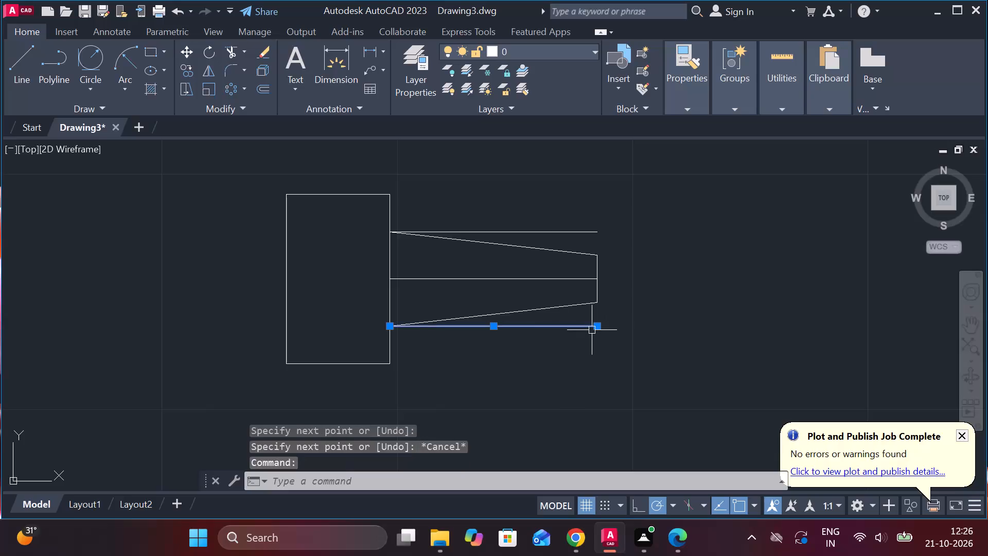
left_click(600, 231)
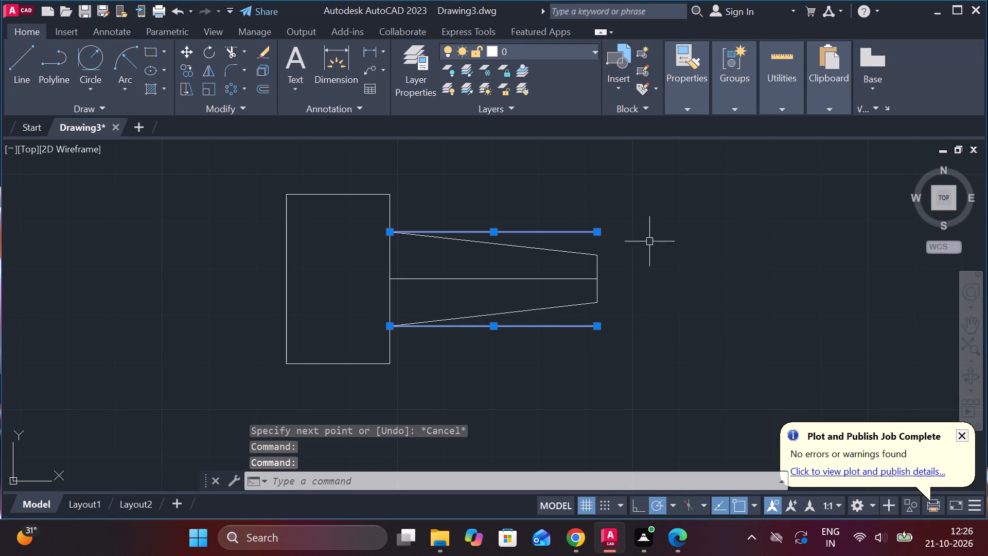
type("E")
key("space")
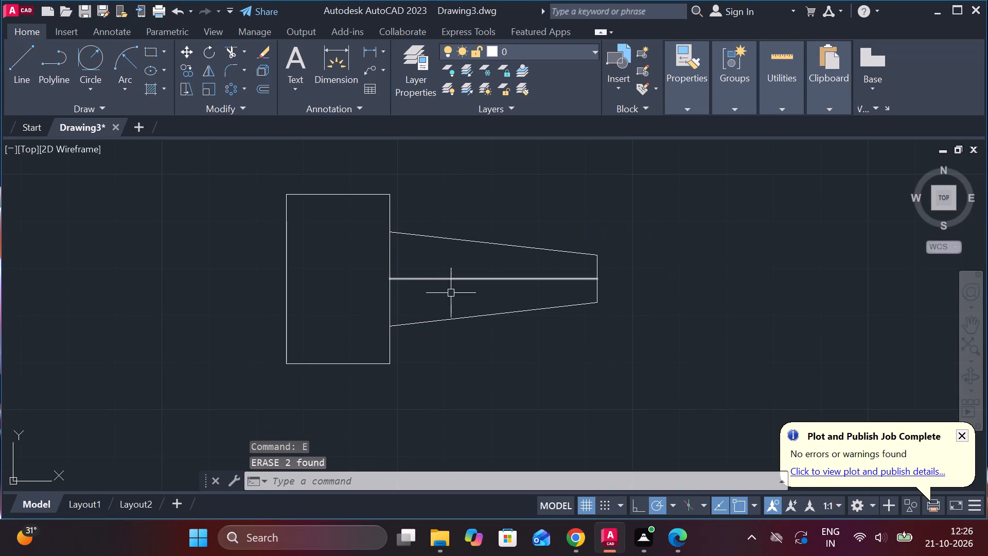
Add a vertical linear dimension across the taper's wide end at the rectangle, placed inside the taper.
left_click(368, 55)
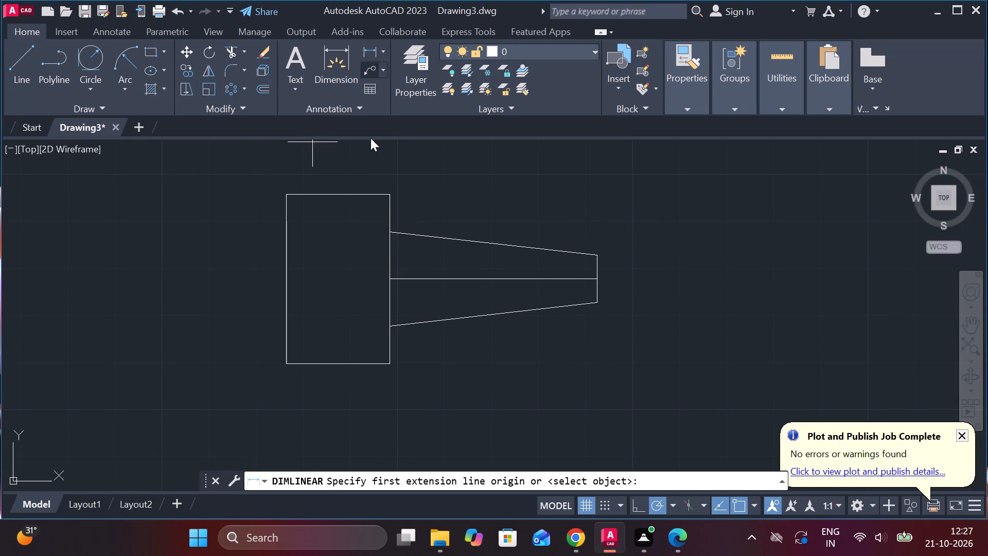
left_click(388, 233)
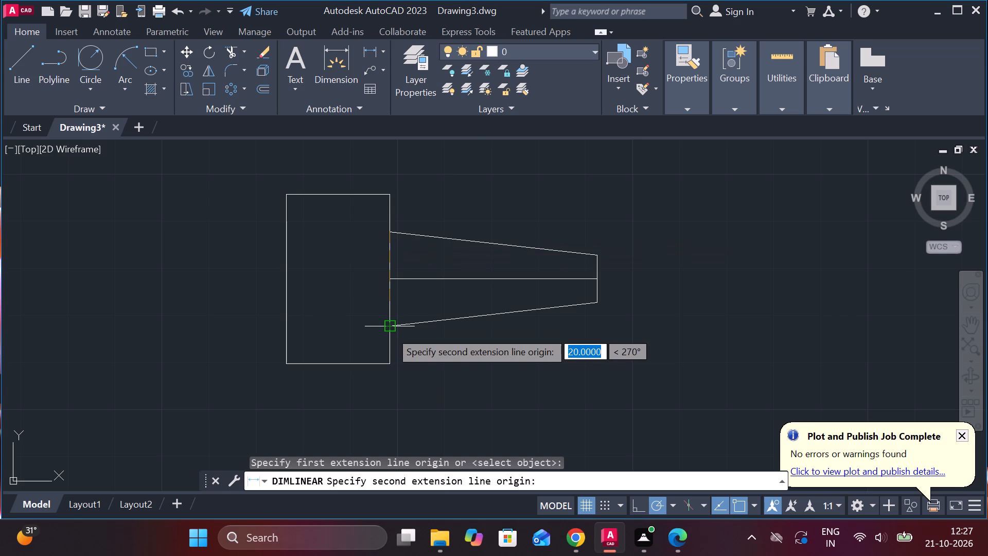
left_click(390, 331)
left_click(472, 305)
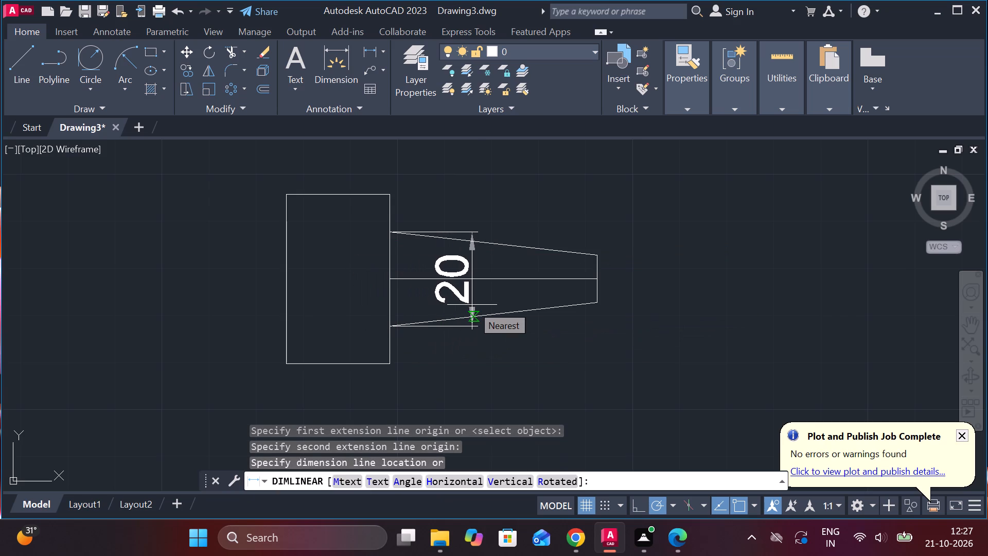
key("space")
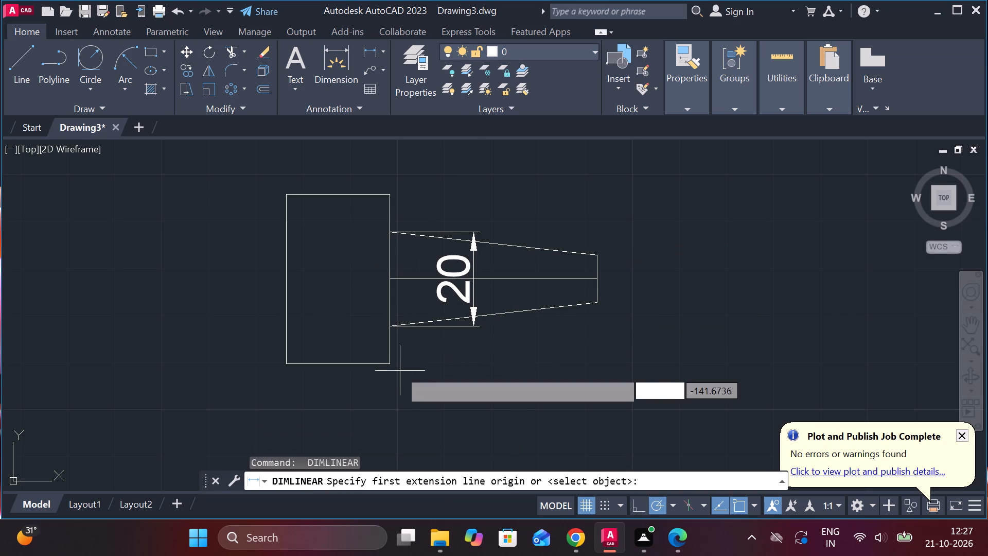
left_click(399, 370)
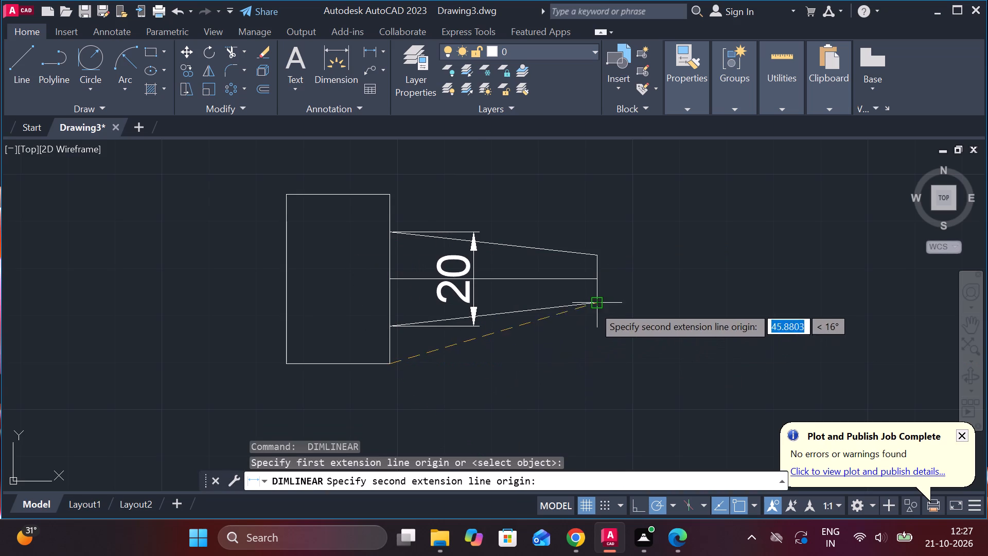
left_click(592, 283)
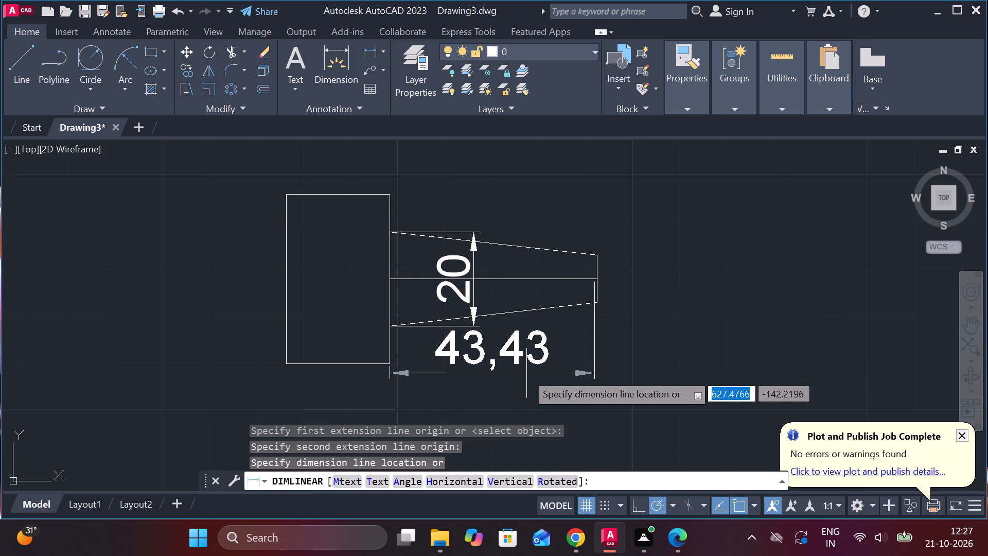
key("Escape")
Add a horizontal linear dimension of the taper's length along its middle line, placed below the part.
key("space")
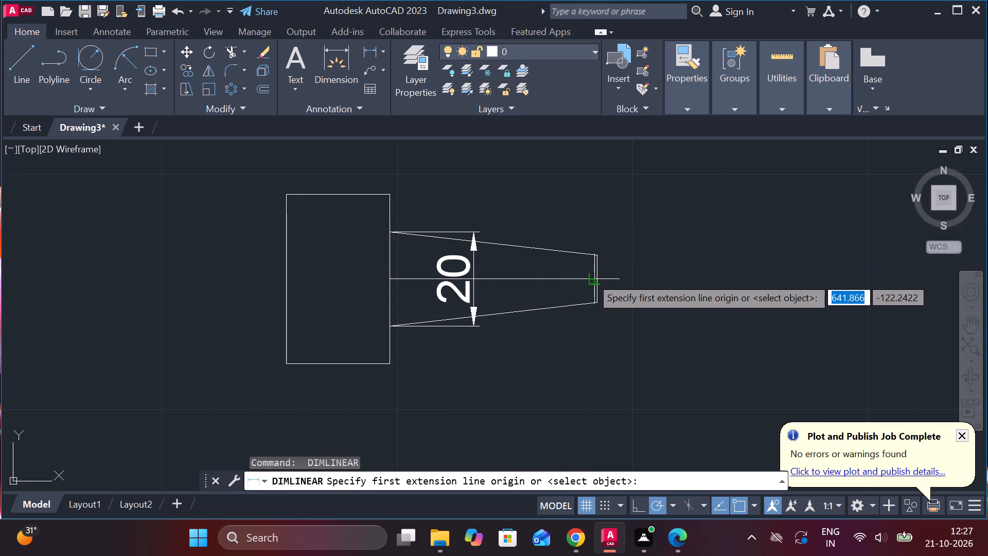
scroll(591, 277, "up", 1)
left_click(604, 276)
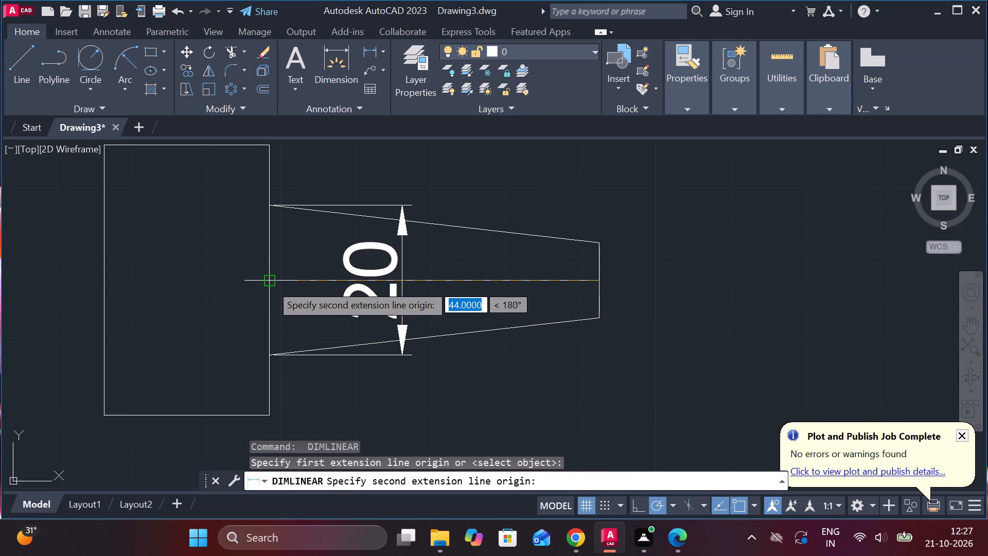
left_click(271, 284)
middle_click_drag(356, 352, 424, 210)
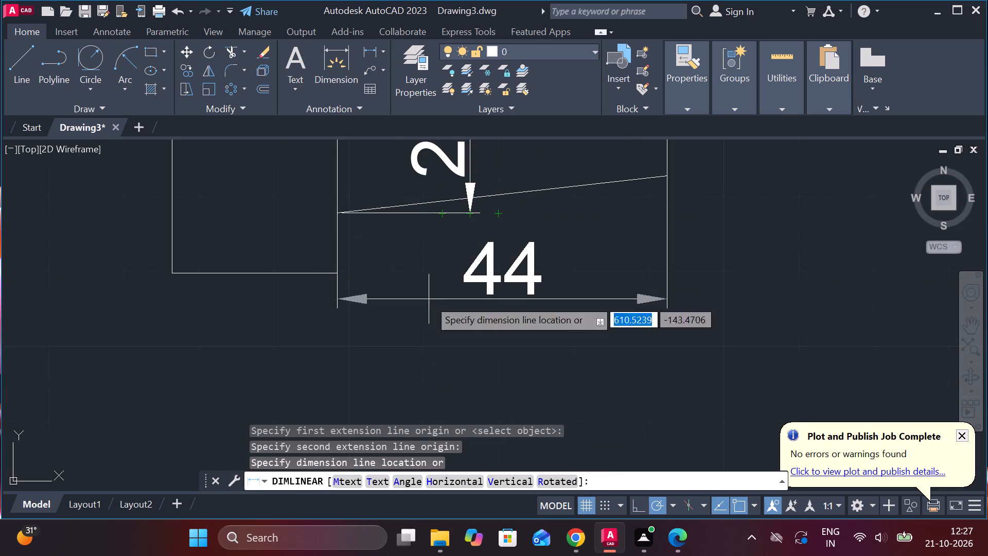
left_click(436, 329)
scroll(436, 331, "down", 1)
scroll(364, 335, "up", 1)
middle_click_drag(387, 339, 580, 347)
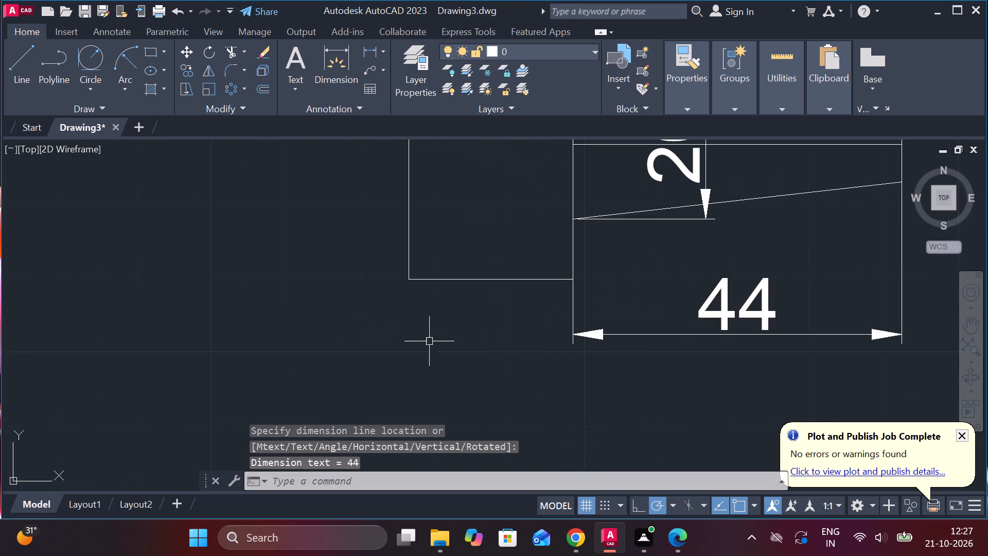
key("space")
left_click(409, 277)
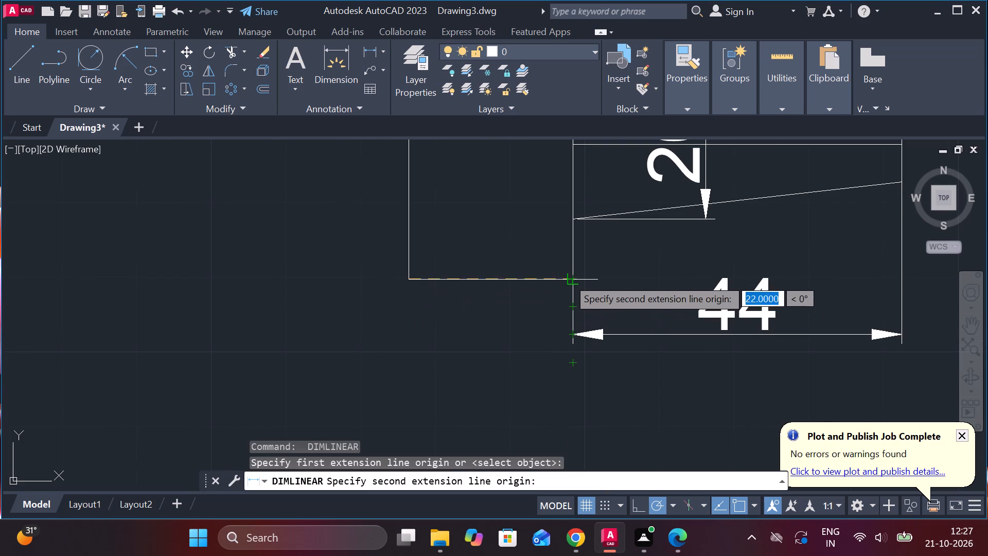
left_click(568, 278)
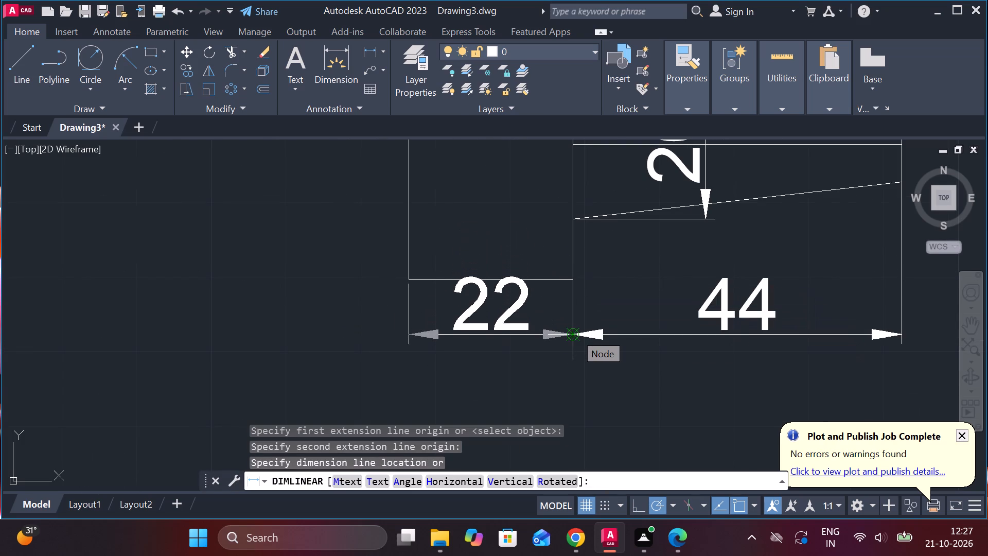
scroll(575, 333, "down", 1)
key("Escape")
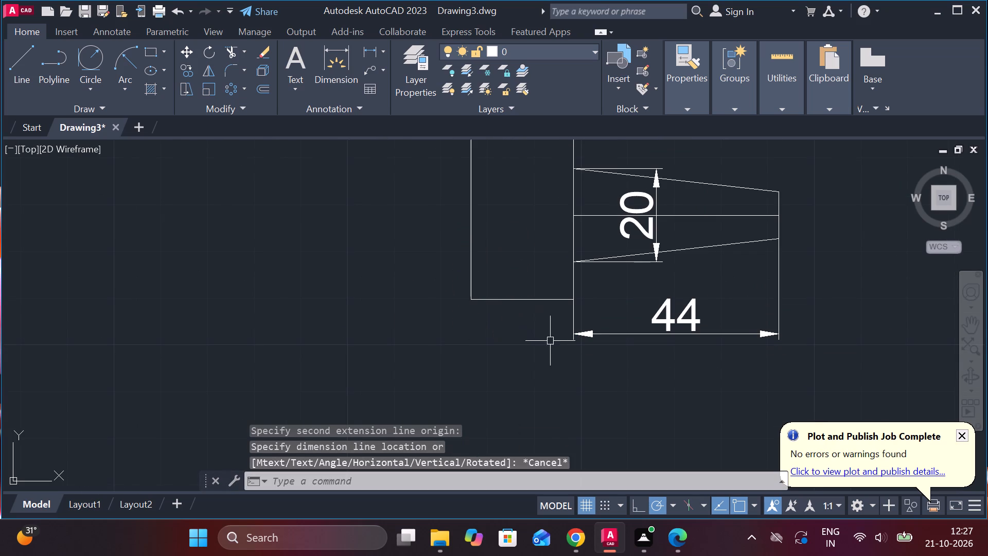
Move the rectangle's left vertical side 14 outward to the left, using its midpoint as the base point.
left_click(472, 223)
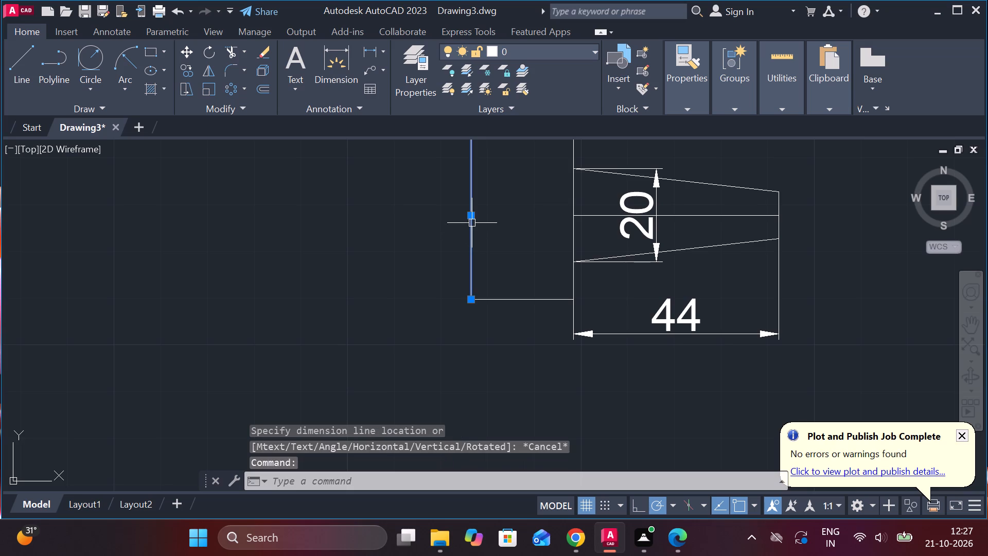
key("m")
key("Return")
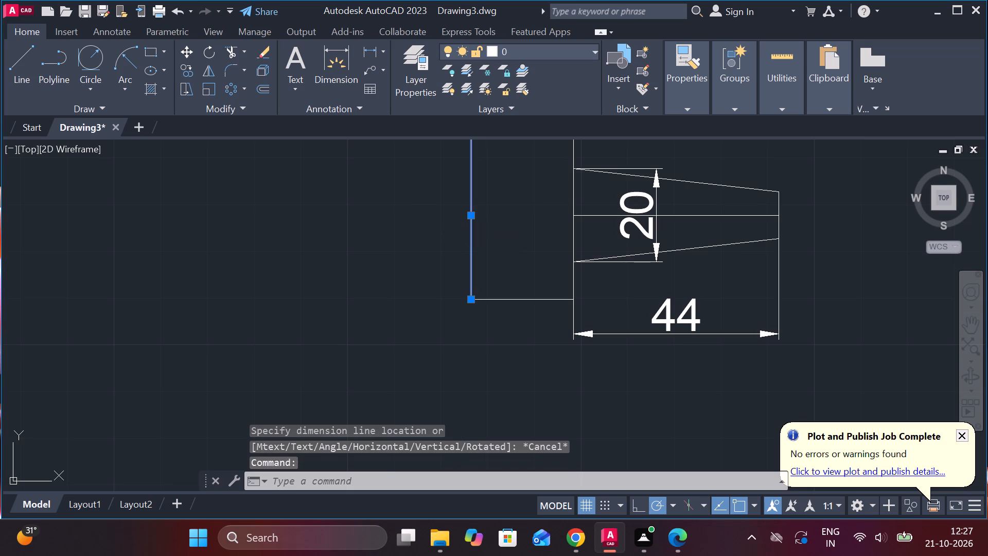
left_click(470, 216)
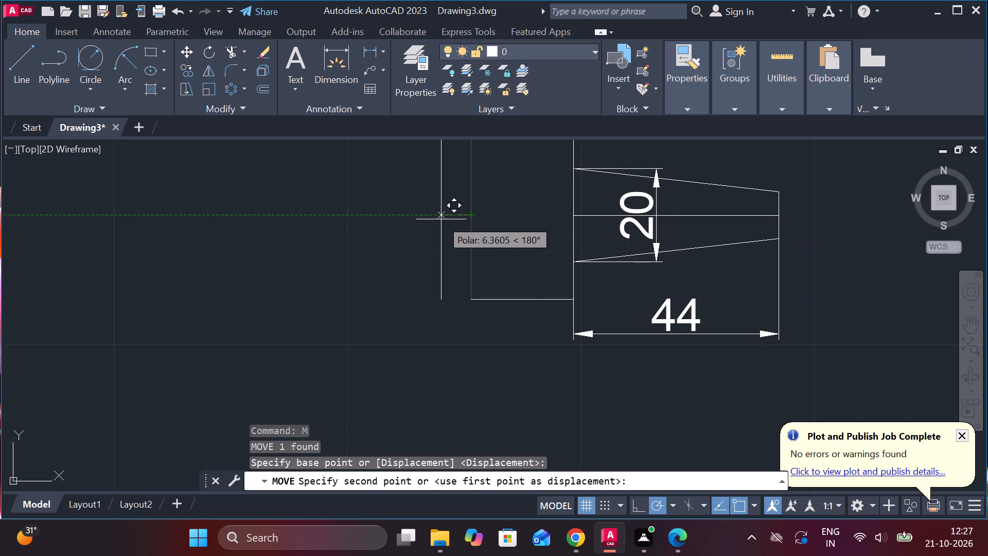
type("14")
key("space")
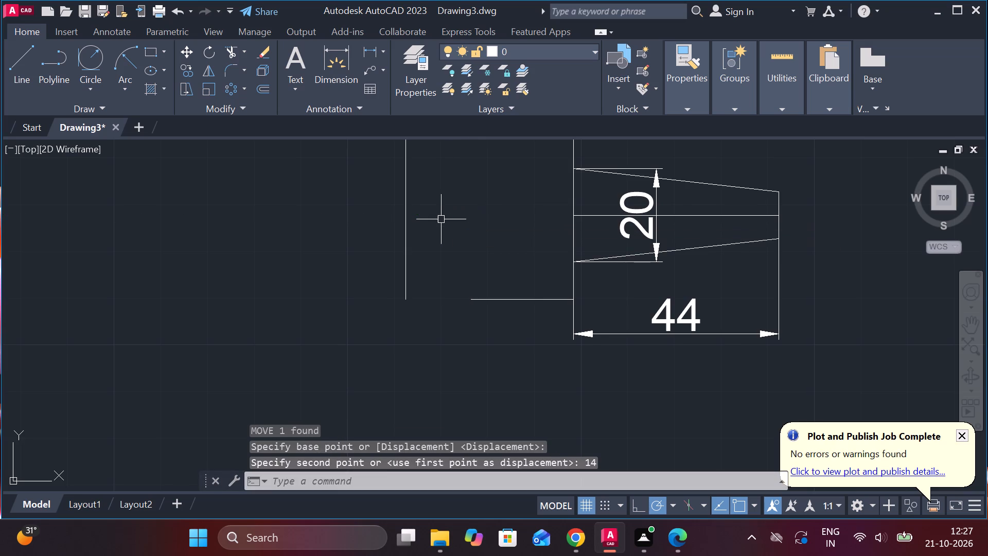
Extend the rectangle's lower and upper horizontal sides to meet its moved left vertical side.
key("Escape")
type("EX")
key("space")
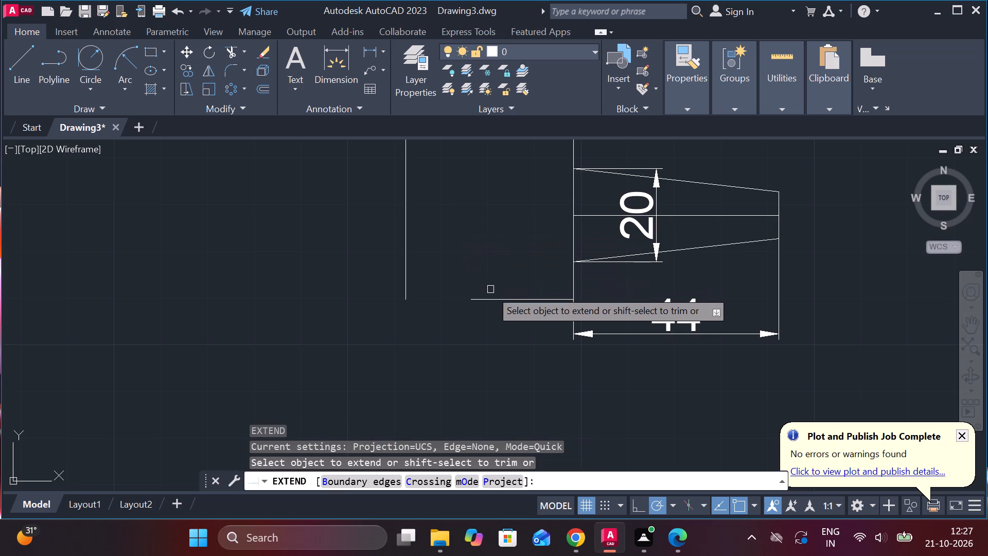
left_click(493, 296)
middle_click_drag(492, 402, 490, 437)
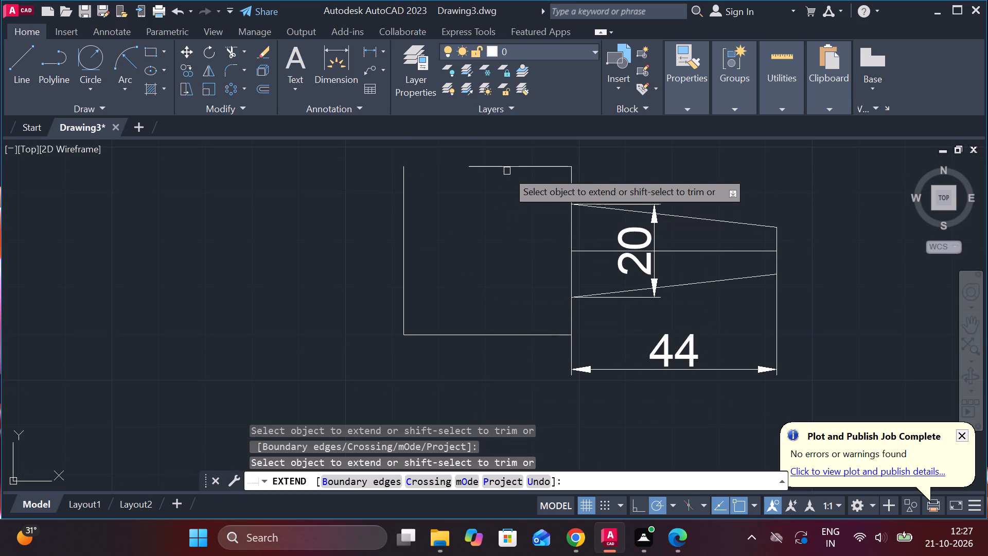
left_click(491, 170)
scroll(497, 198, "down", 2)
scroll(590, 219, "up", 1)
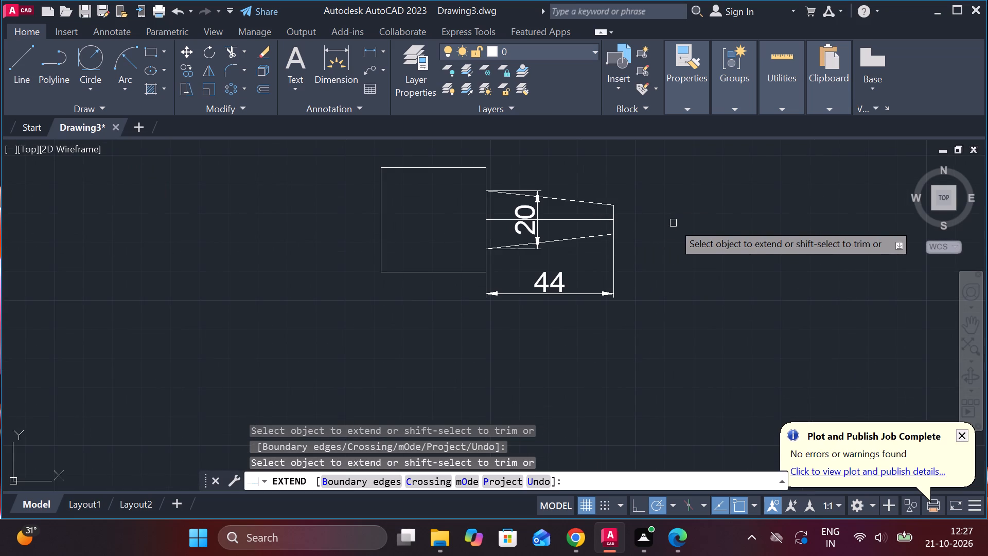
key("Escape")
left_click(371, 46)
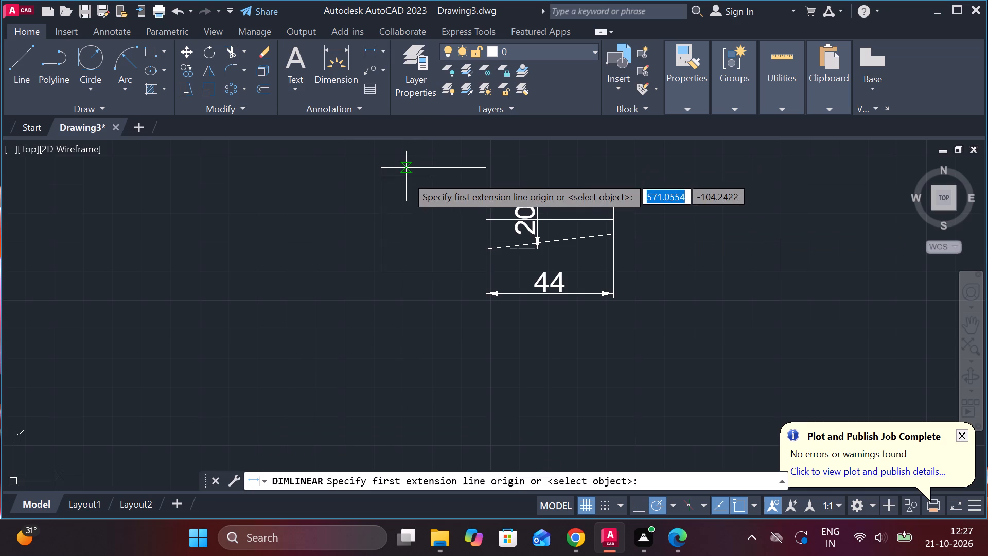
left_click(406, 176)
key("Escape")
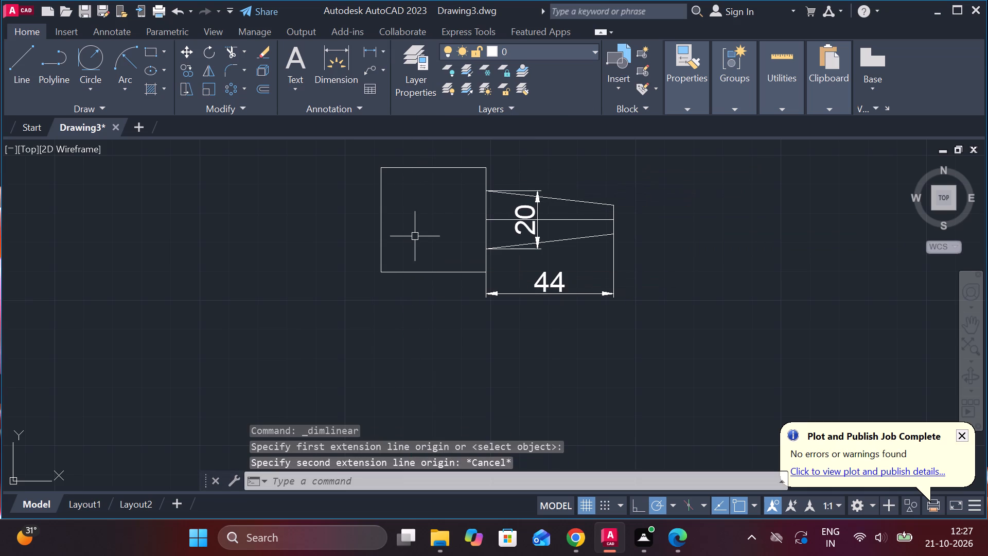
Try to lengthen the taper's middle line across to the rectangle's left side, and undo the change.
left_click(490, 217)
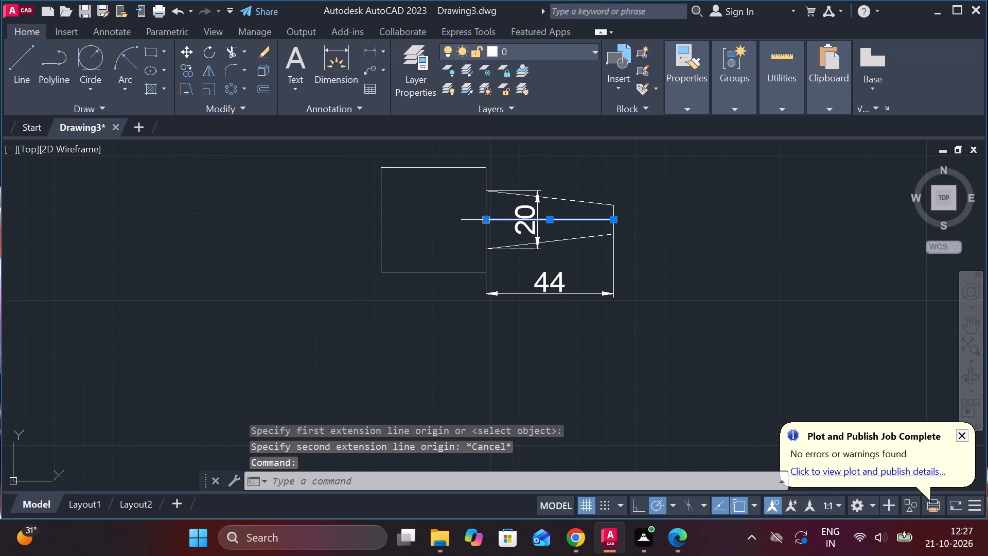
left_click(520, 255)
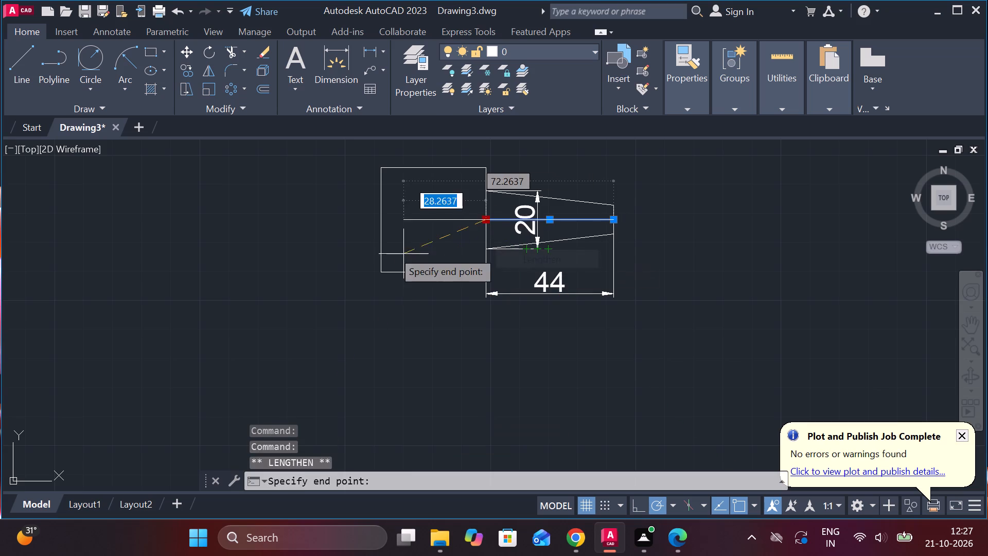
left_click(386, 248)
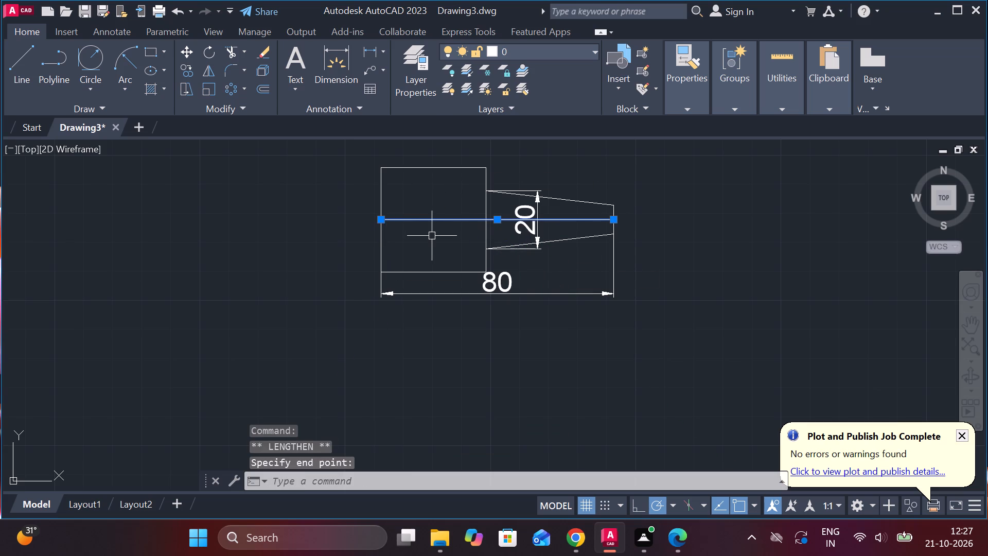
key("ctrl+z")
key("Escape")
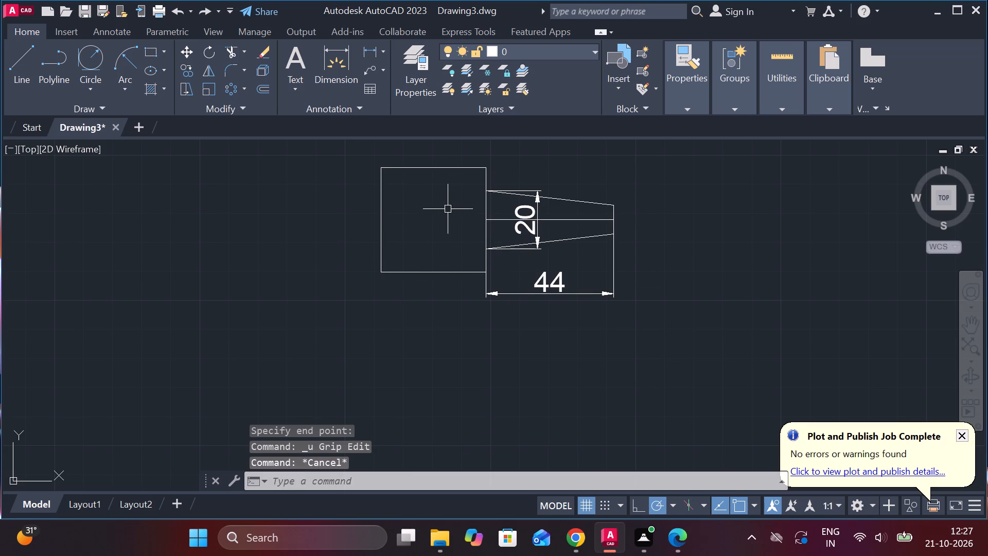
Draw a horizontal line across the rectangle from the taper's middle line to the midpoint of the left side.
scroll(464, 220, "up", 1)
scroll(445, 220, "down", 1)
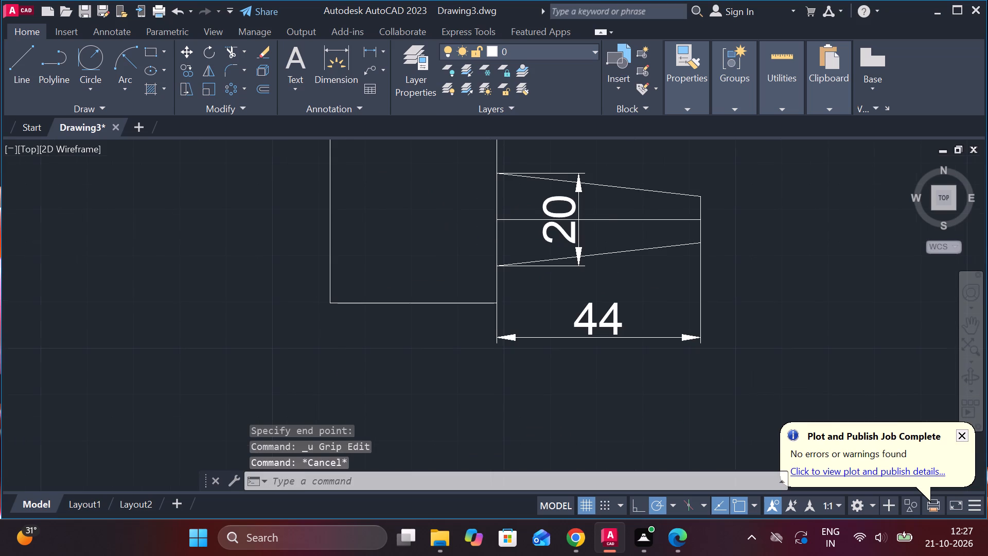
key("l")
key("Return")
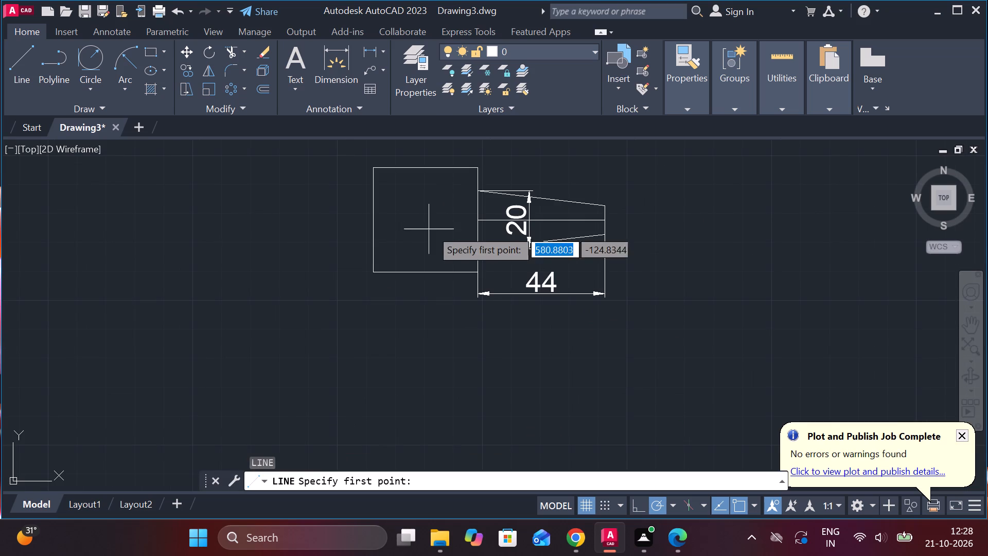
left_click(472, 221)
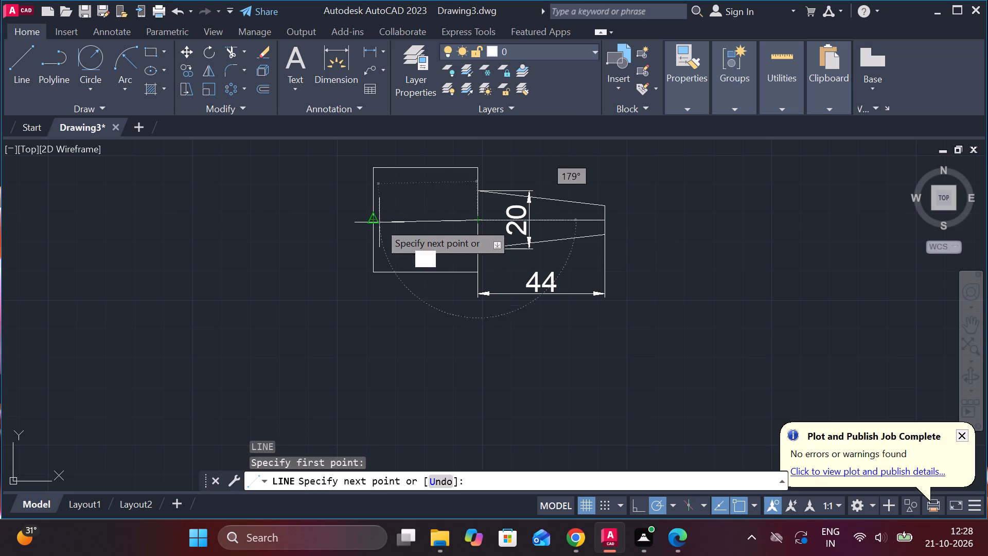
left_click(375, 222)
key("Escape")
Offset the rectangle's horizontal middle line by 11 above and 11 below.
left_click(410, 220)
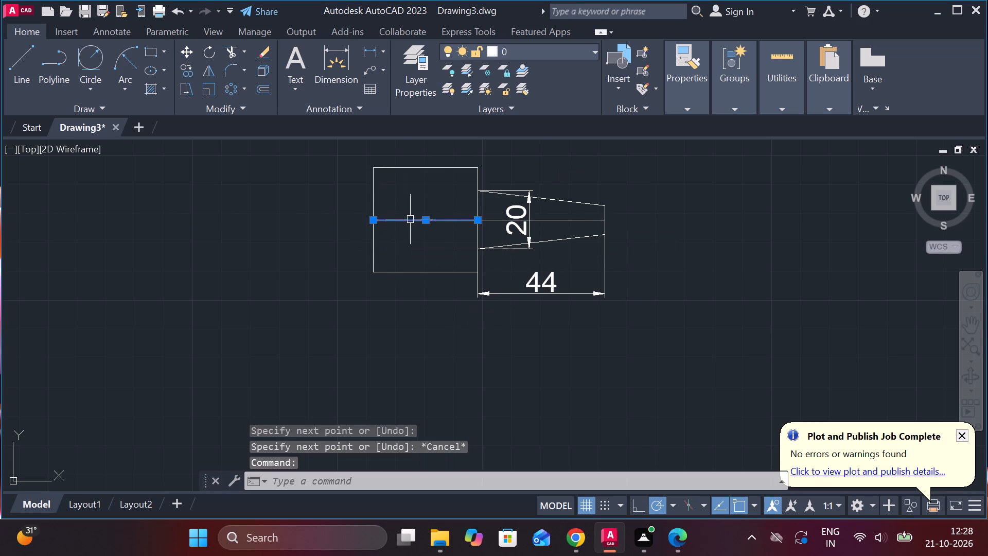
key("o")
key("Return")
key("Return")
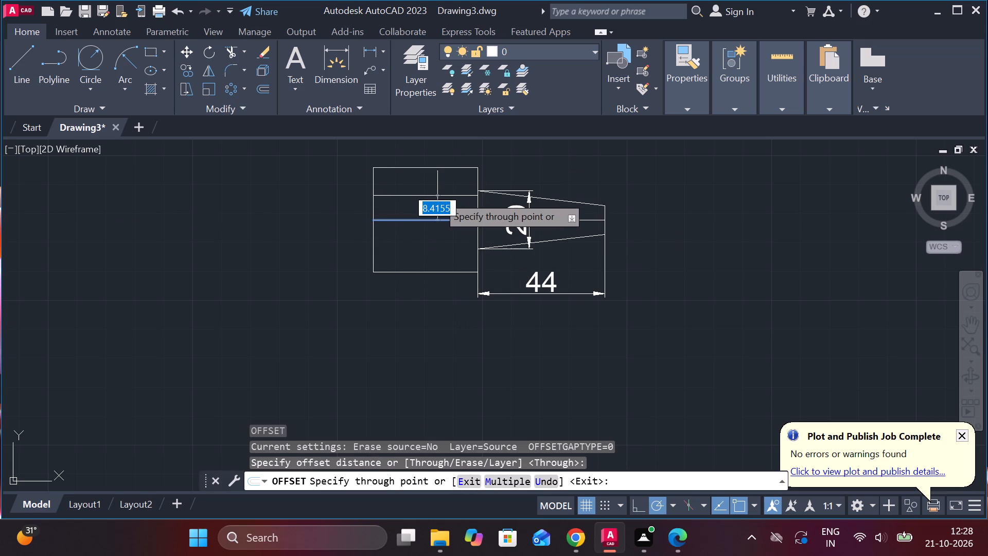
type("11")
key("space")
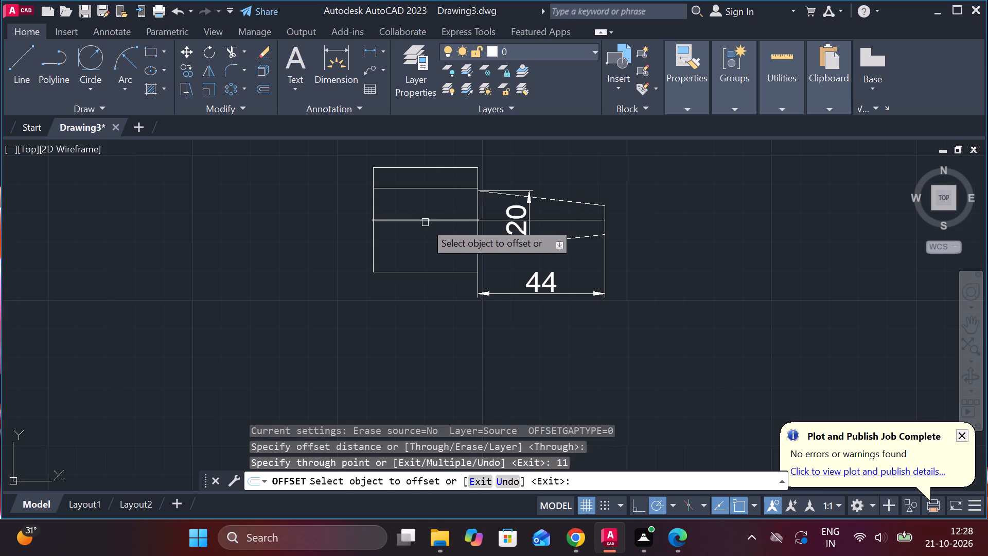
left_click(425, 222)
type("11")
key("space")
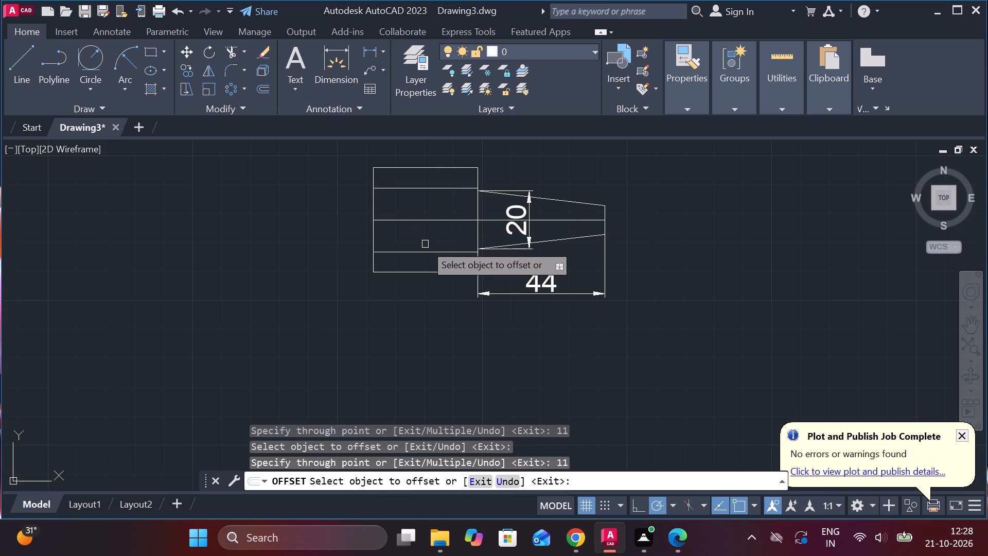
key("Escape")
Trim away the rectangle's old upper and lower edges and the side portions extending beyond the two offset lines.
type("TR")
key("space")
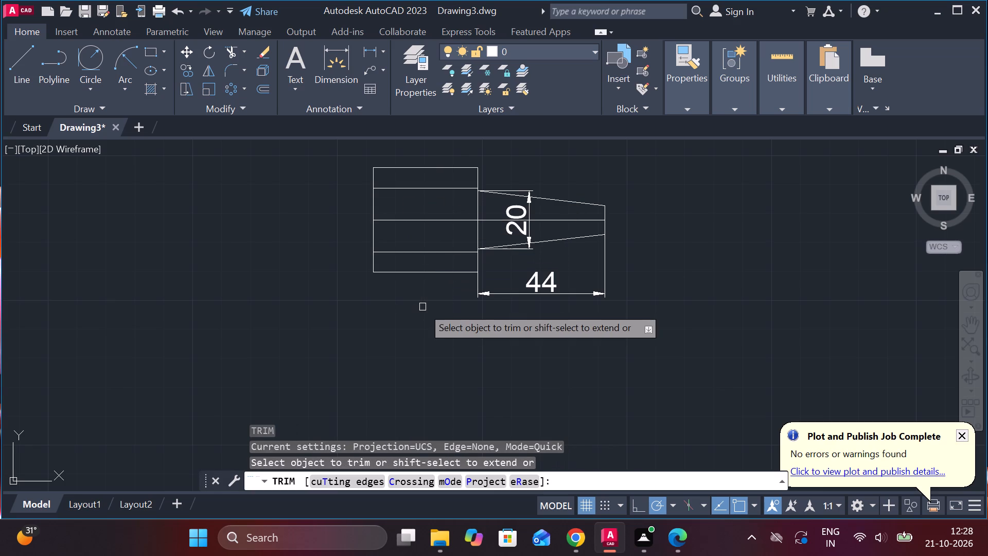
left_click(447, 268)
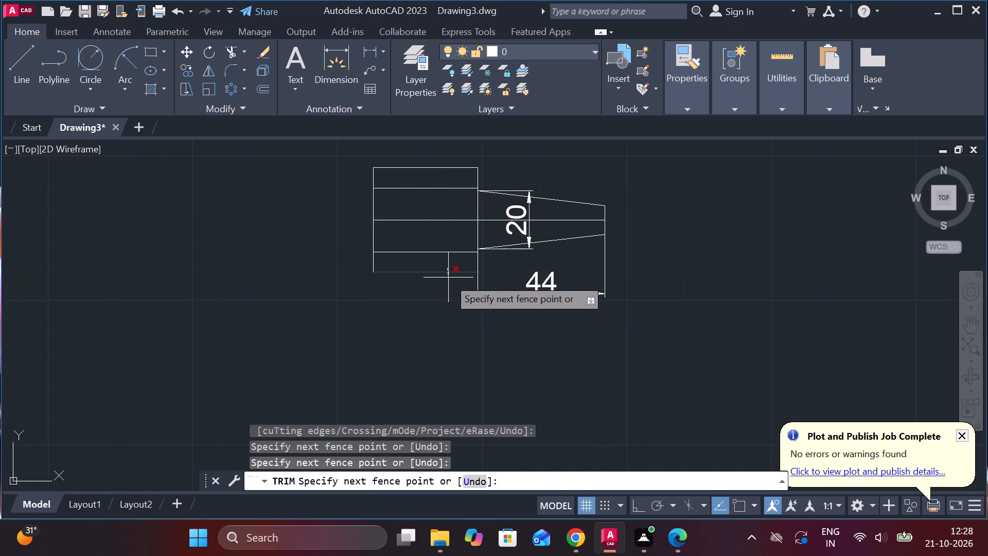
left_click(448, 279)
left_click(374, 268)
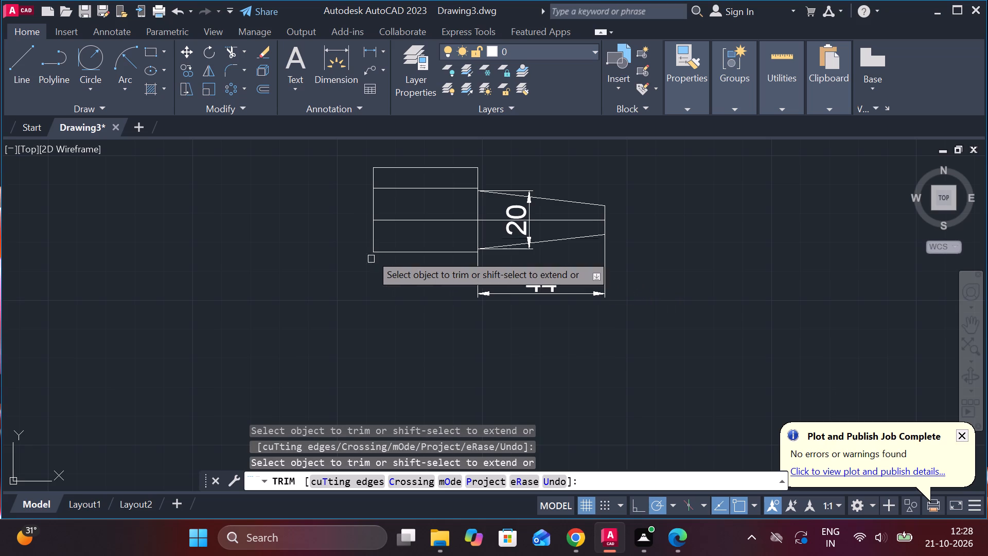
left_click(370, 178)
left_click(400, 170)
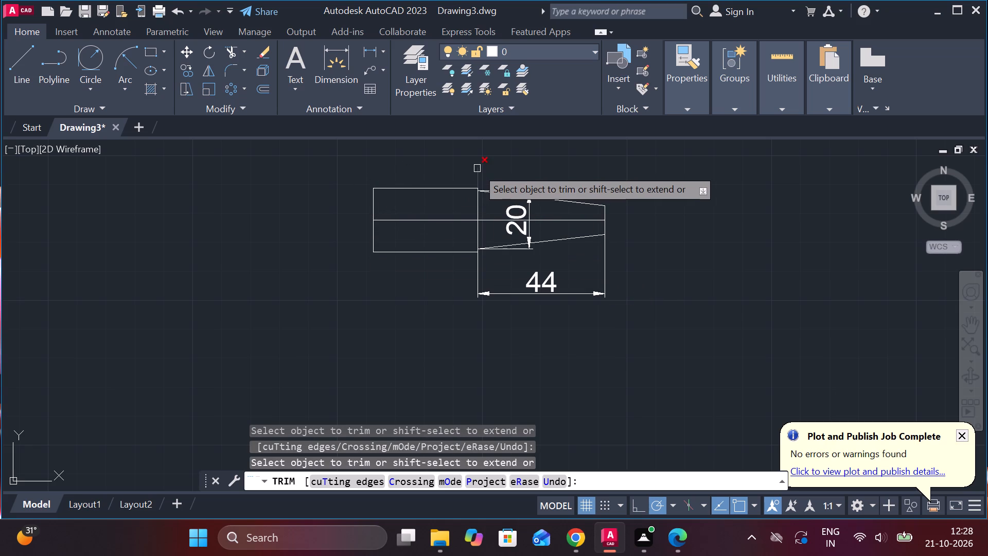
left_click(477, 168)
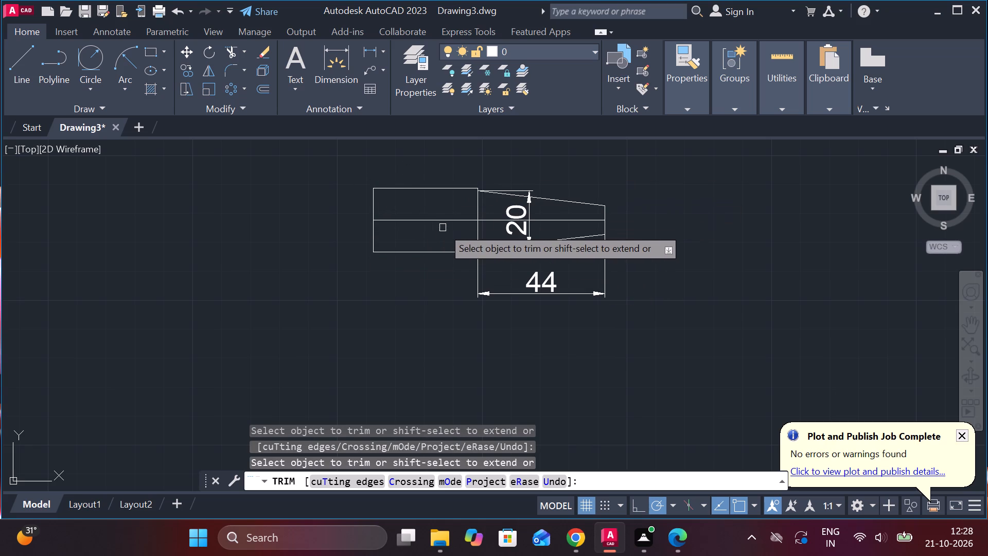
key("Escape")
Change the polar tracking angle and draw a line about 44.7 long at 210° from the rectangle's upper-left corner.
key("l")
key("Return")
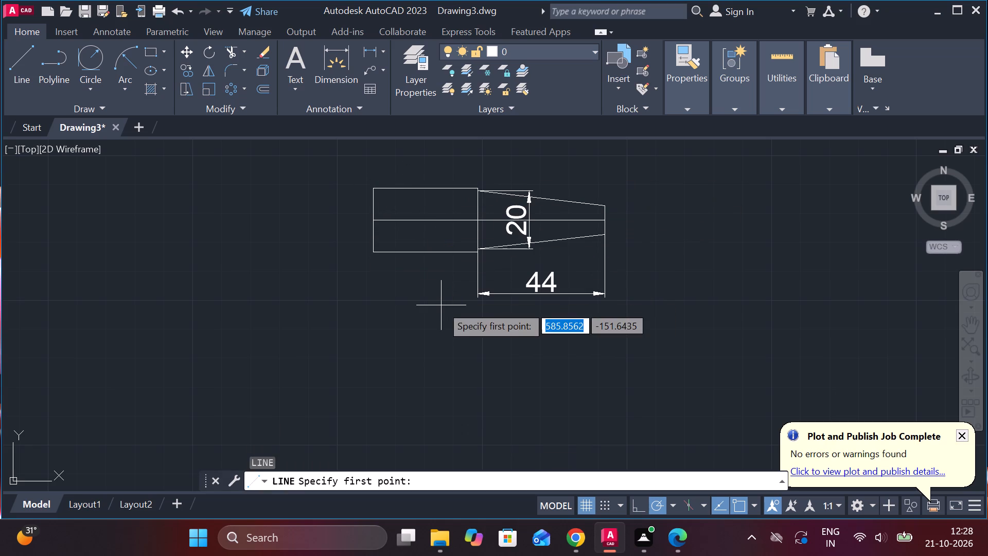
left_click(672, 506)
left_click(696, 349)
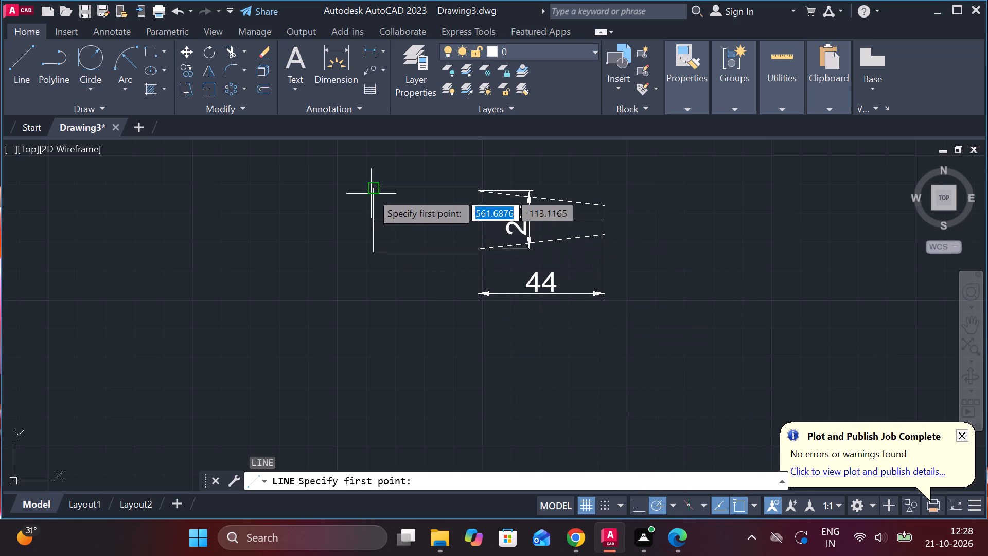
left_click(371, 193)
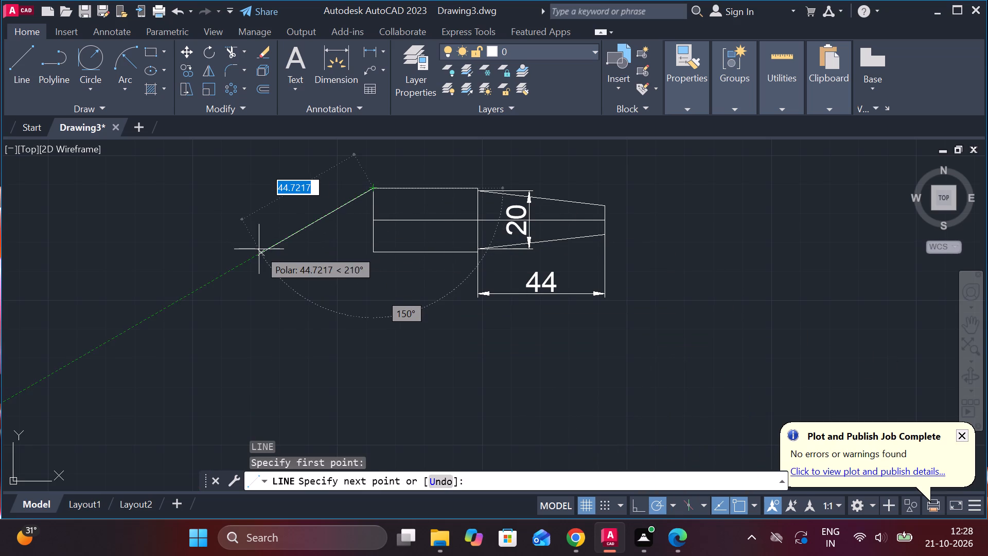
left_click(259, 249)
key("Escape")
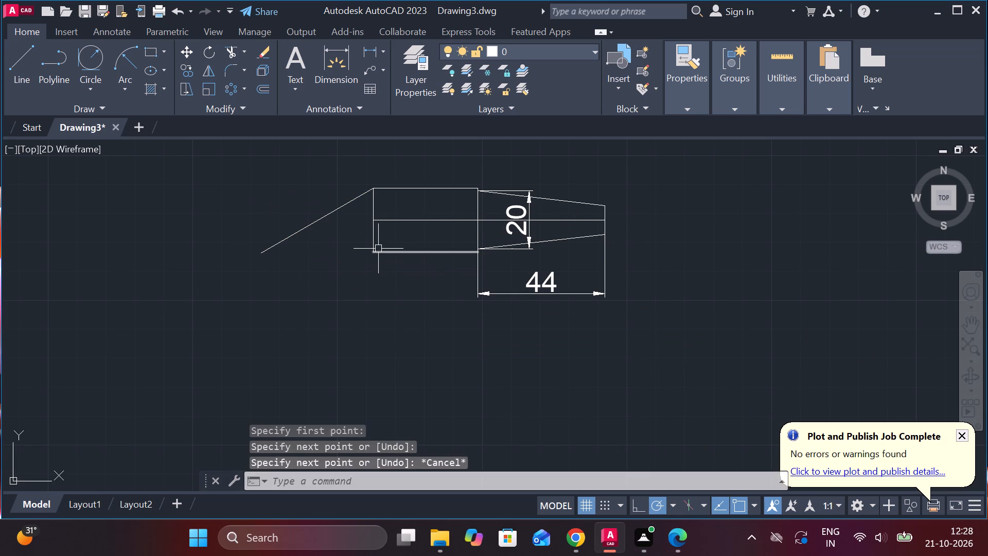
Draw a line about 40.6 long at 150° from the rectangle's lower-left corner, crossing the other sloped line.
key("space")
left_click(378, 251)
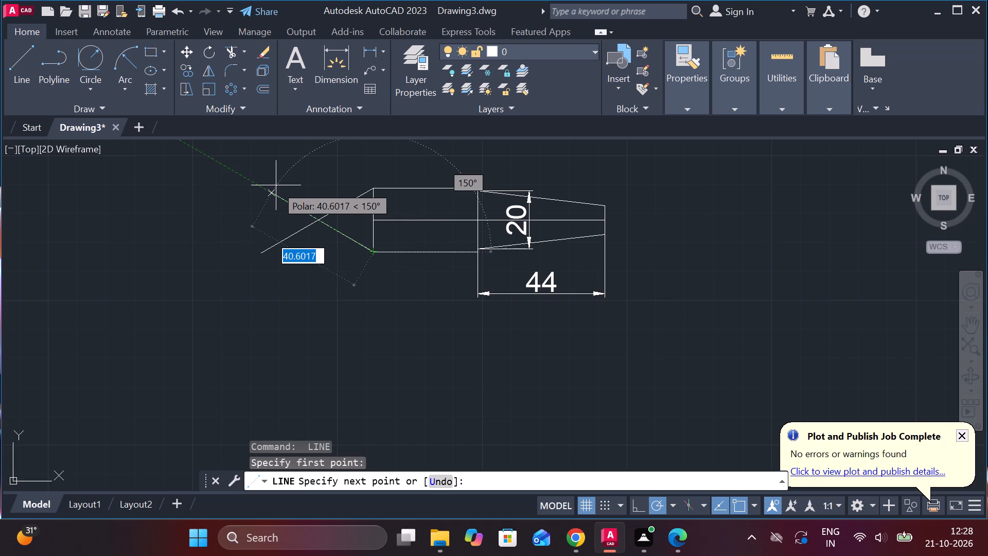
left_click(276, 185)
key("Escape")
Trim both sloped lines beyond their intersection to form a pointed tip on the rectangle's left end.
middle_click_drag(403, 299, 438, 315)
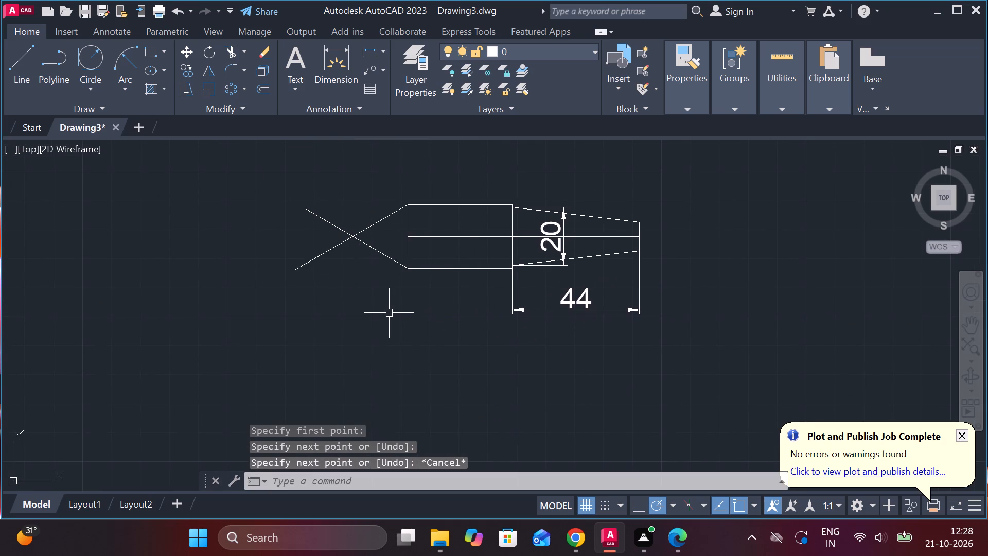
type("TR")
key("space")
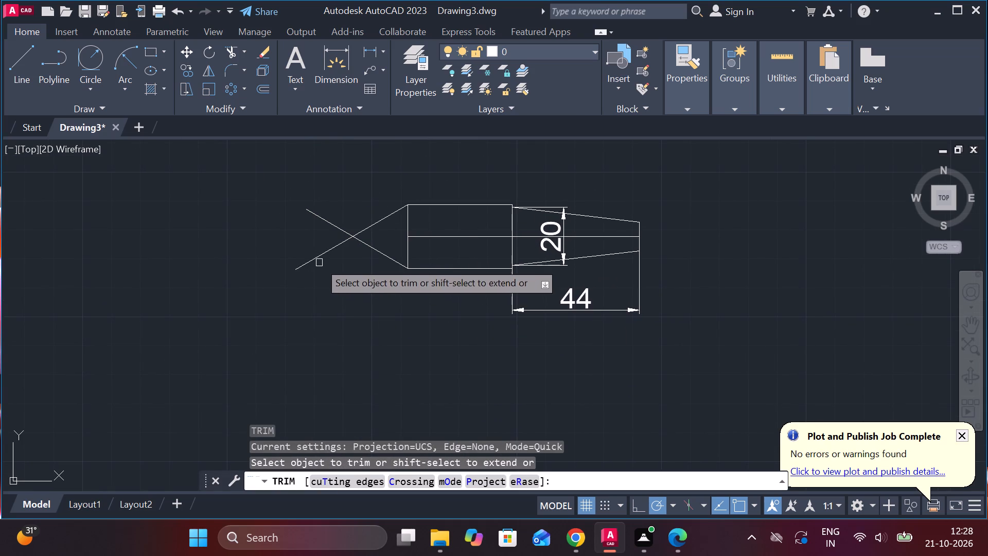
left_click(312, 253)
left_click(331, 266)
left_click(334, 224)
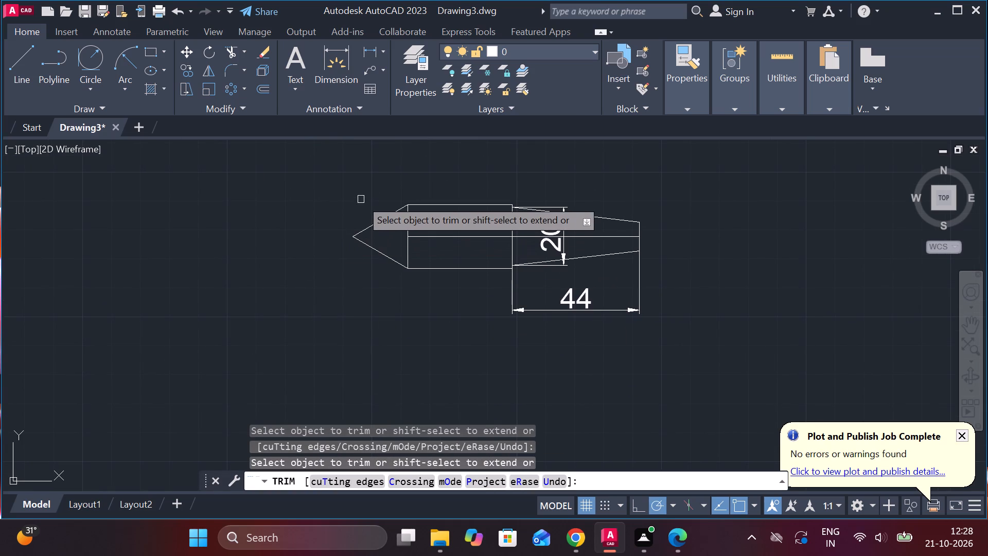
key("Escape")
Add a vertical linear dimension of the rectangle's height along its left side, placed inside the rectangle.
left_click(371, 53)
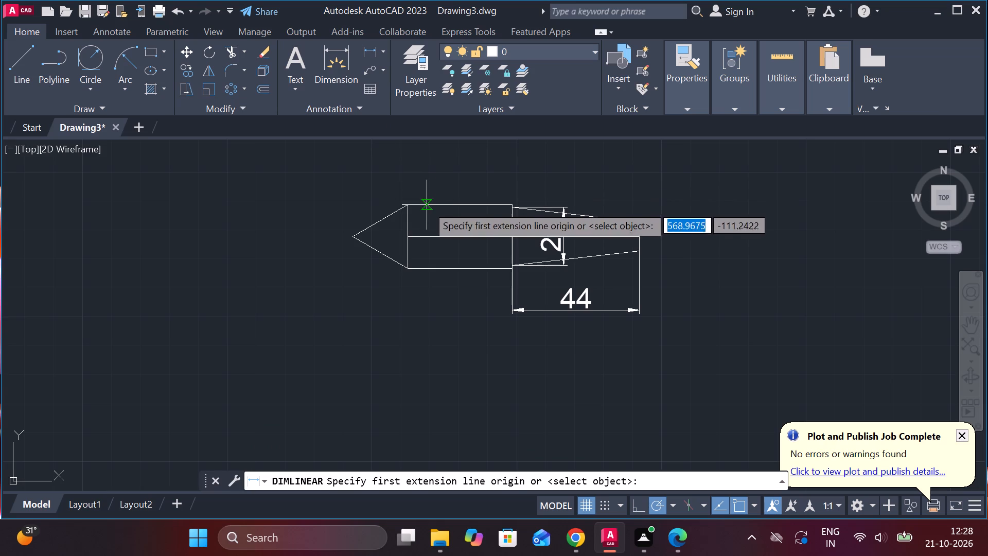
left_click(411, 207)
left_click(409, 270)
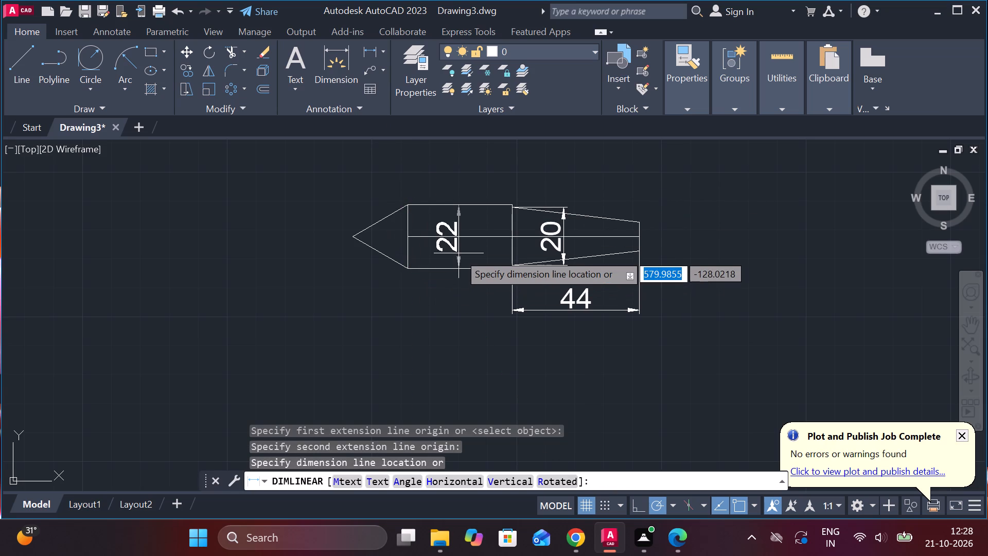
left_click(458, 253)
Add a horizontal linear dimension of the rectangle's lower edge, aligned with the 44 dimension below the part.
key("space")
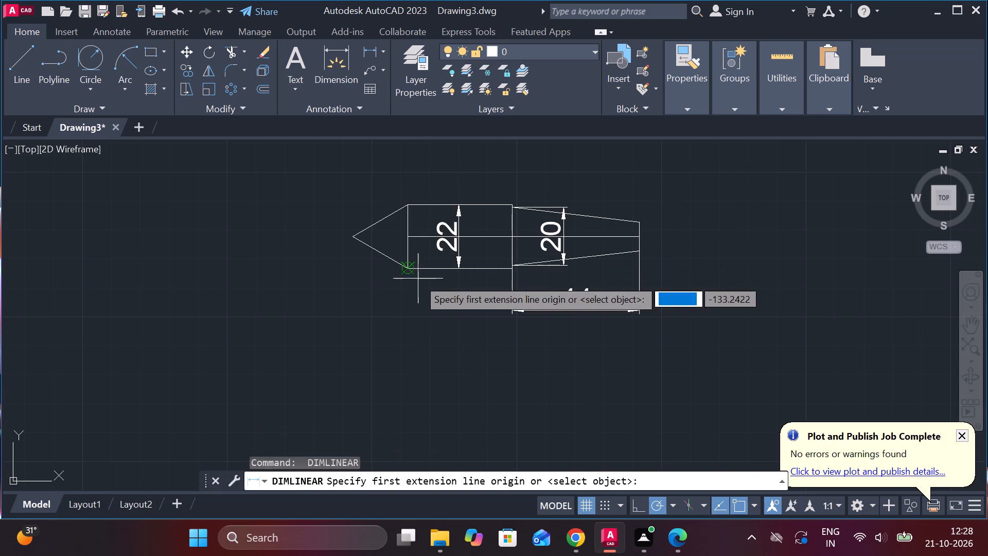
left_click(413, 276)
scroll(513, 271, "up", 1)
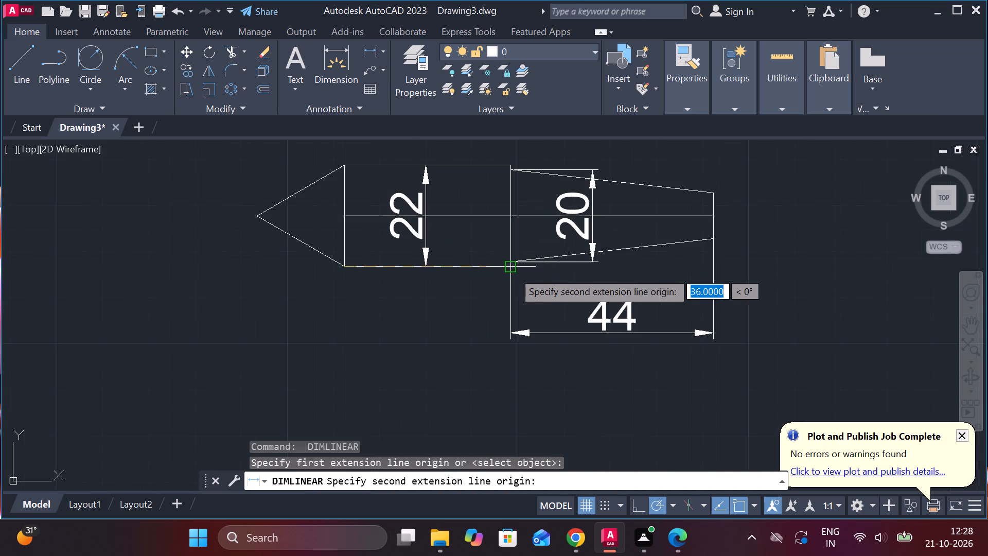
left_click(511, 267)
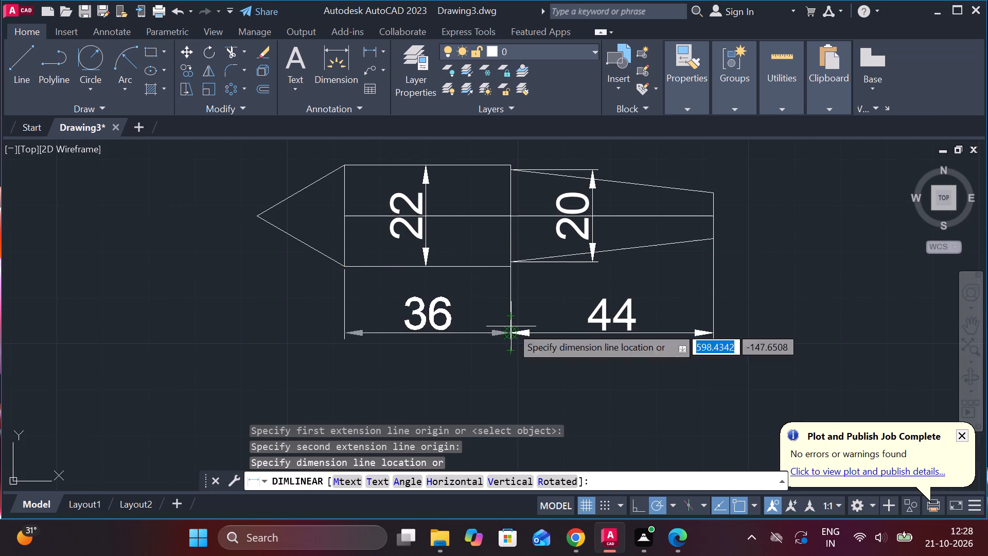
left_click(513, 335)
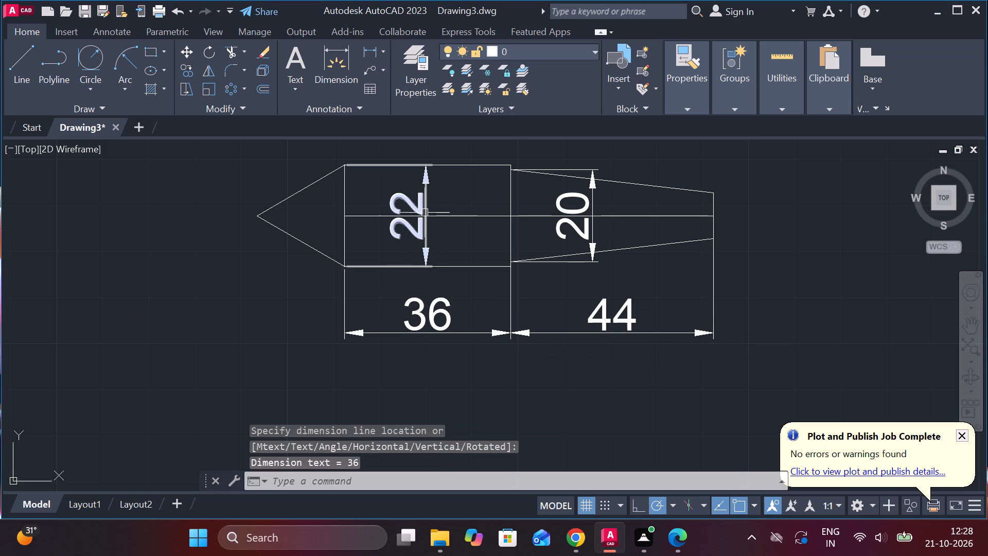
Move the text of the rectangle's 22 height dimension above the rectangle's upper edge.
left_click(425, 202)
left_click(407, 216)
middle_click_drag(405, 250, 392, 300)
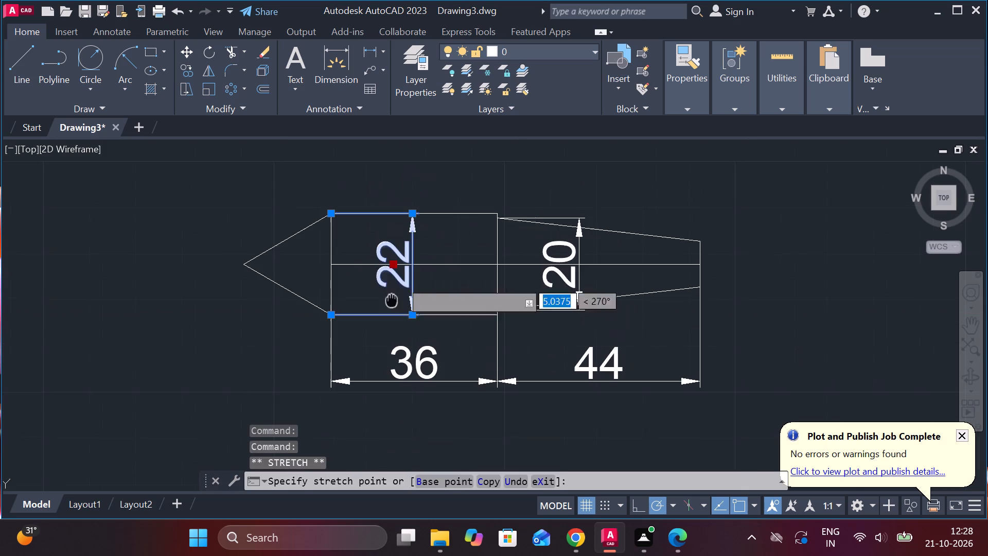
left_click(433, 179)
key("Escape")
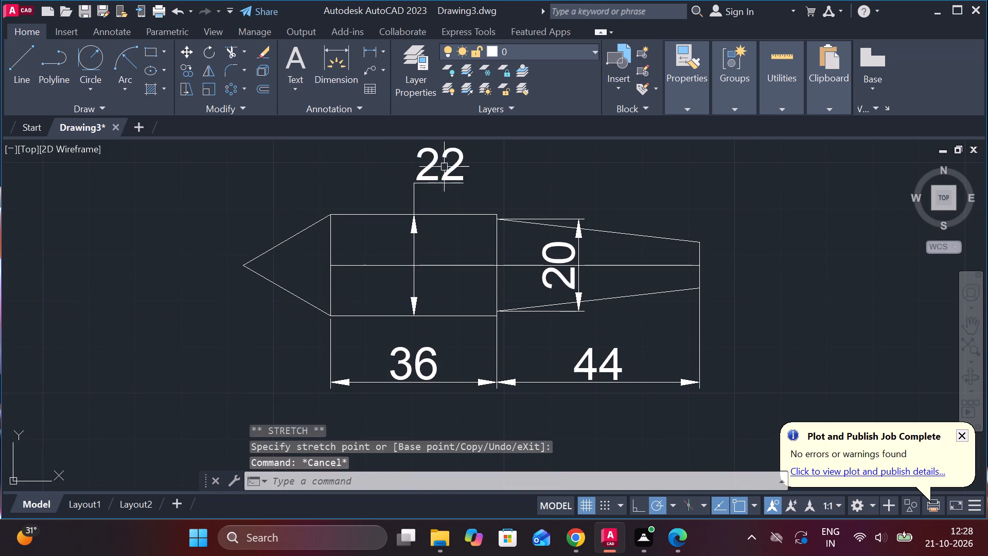
Insert a diameter symbol before the 22 in the rectangle's height dimension.
double_click(427, 162)
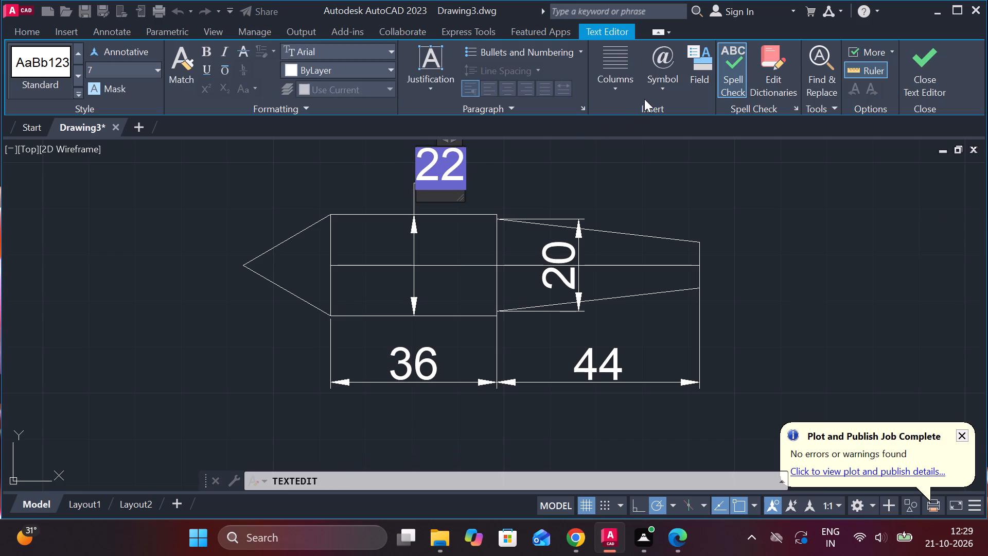
left_click(656, 92)
left_click(677, 145)
left_click(927, 78)
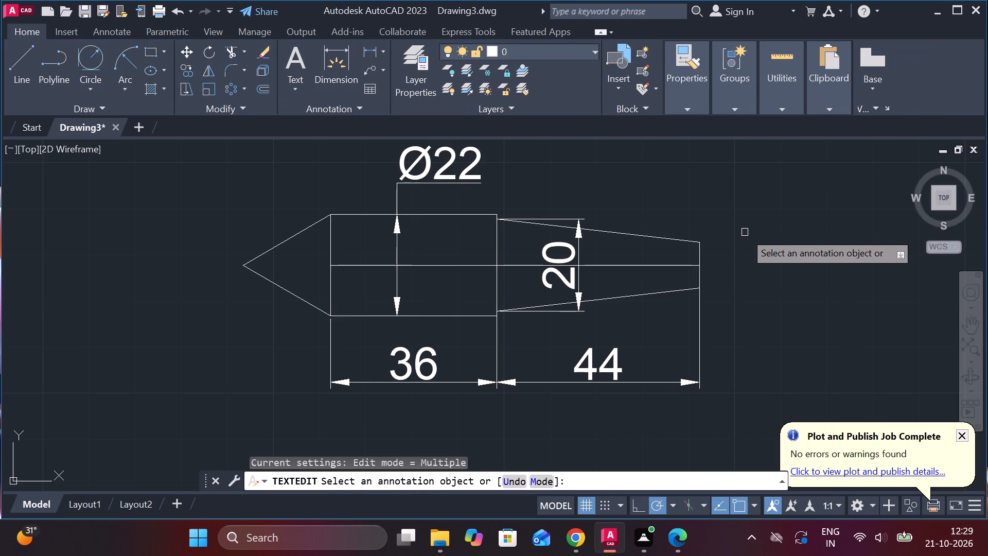
key("Escape")
Insert a diameter symbol before the 20 in the tapered shank's height dimension.
double_click(574, 251)
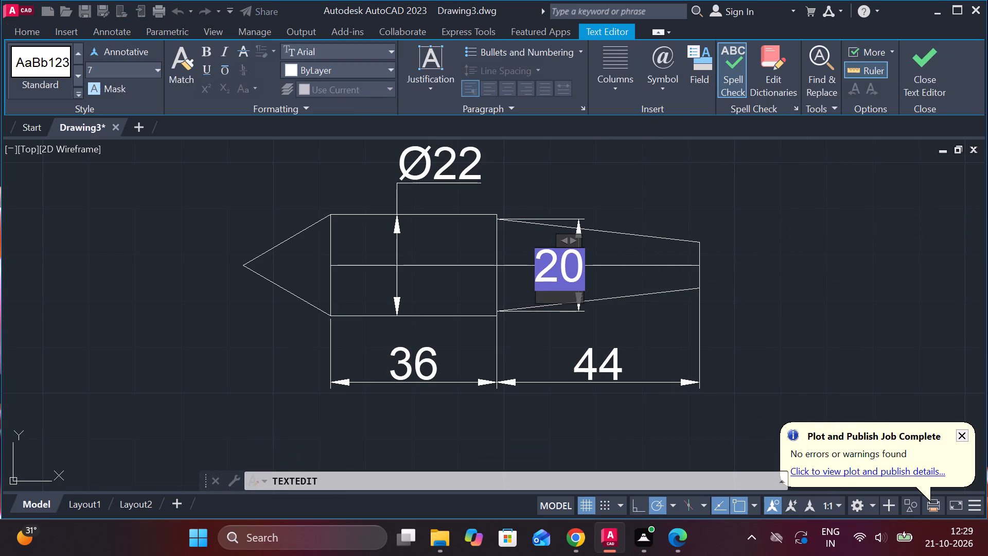
left_click(663, 86)
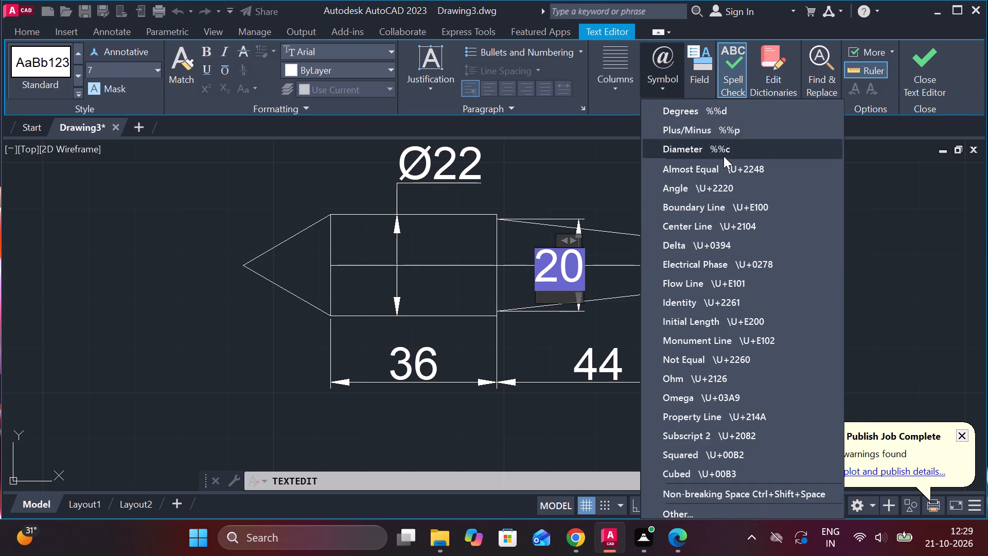
left_click(715, 154)
left_click(909, 66)
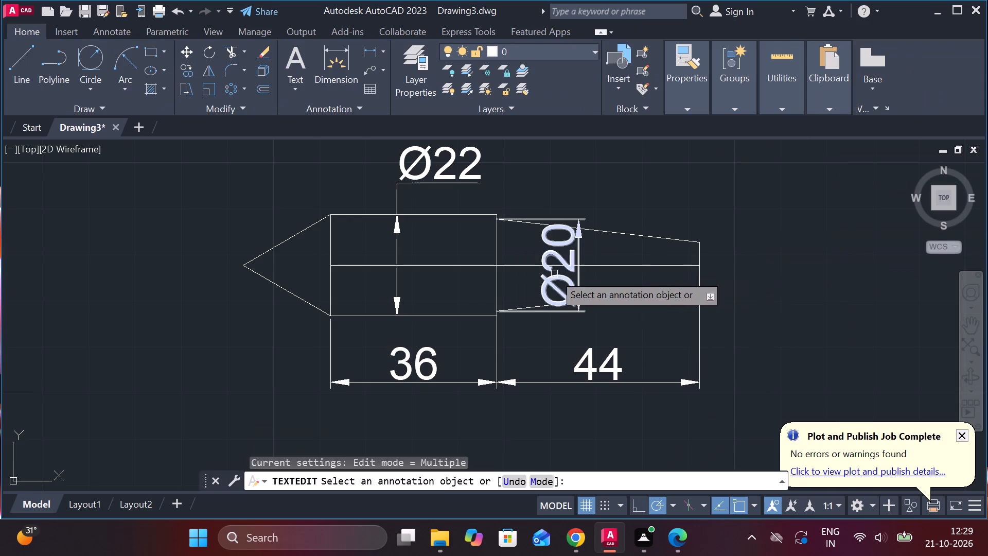
key("Escape")
Move the shank's Ø20 dimension text above the shank, beside the Ø22 text.
left_click(570, 254)
left_click(559, 263)
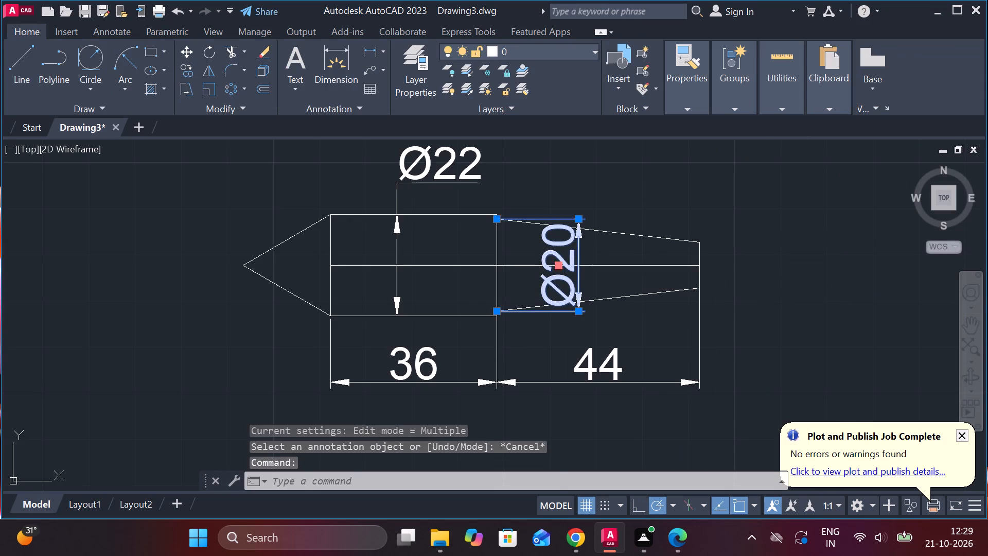
left_click(580, 201)
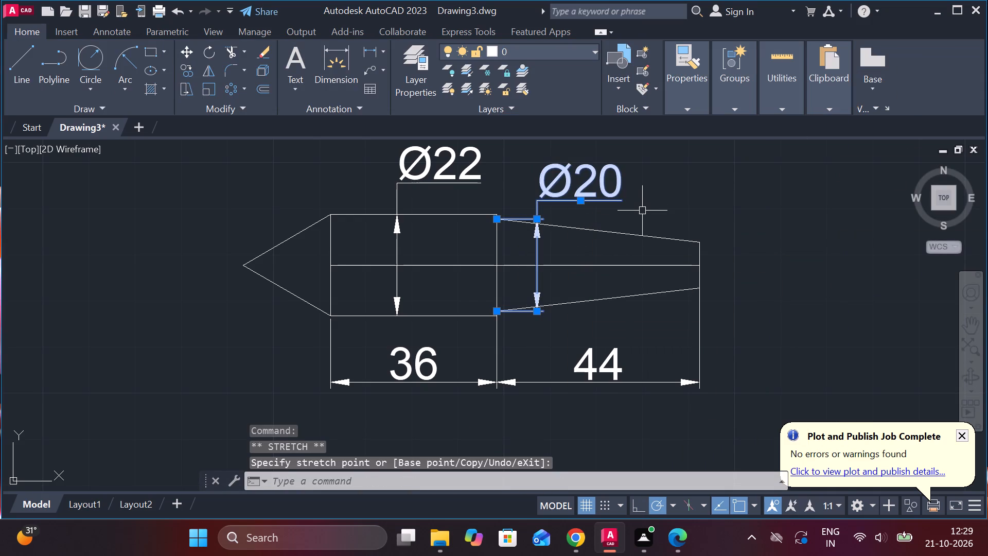
key("Escape")
Copy the barrel's TAPER1:20 leader, placing its arrowhead on the upper sloped edge of the new part's shank.
scroll(662, 213, "down", 2)
scroll(505, 238, "down", 2)
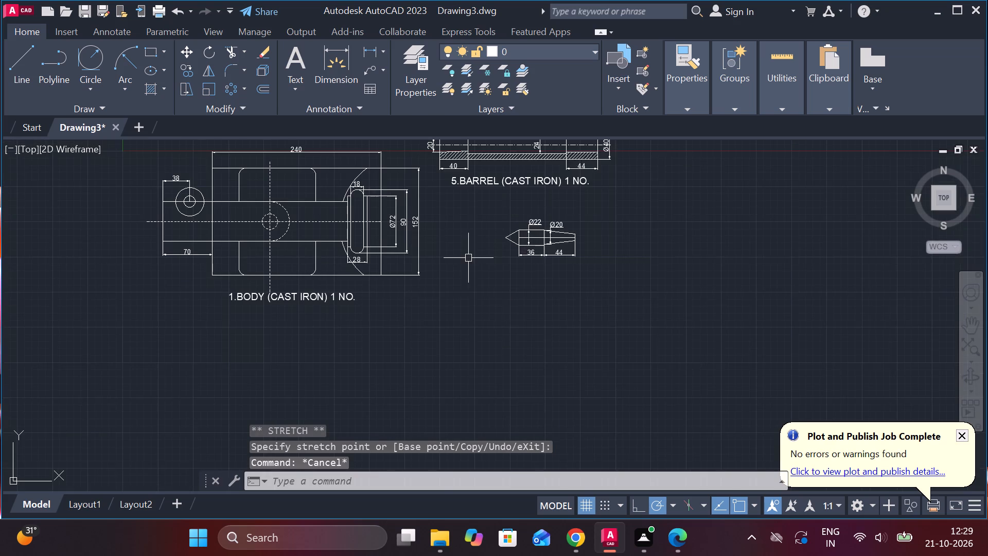
middle_click_drag(470, 258, 492, 357)
scroll(522, 233, "up", 3)
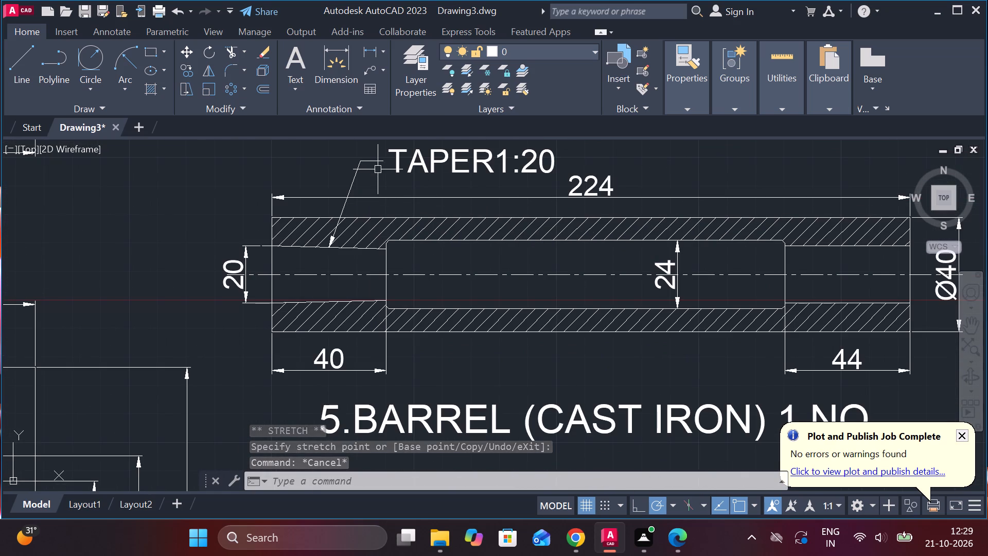
left_click(373, 165)
left_click(403, 165)
left_click(421, 160)
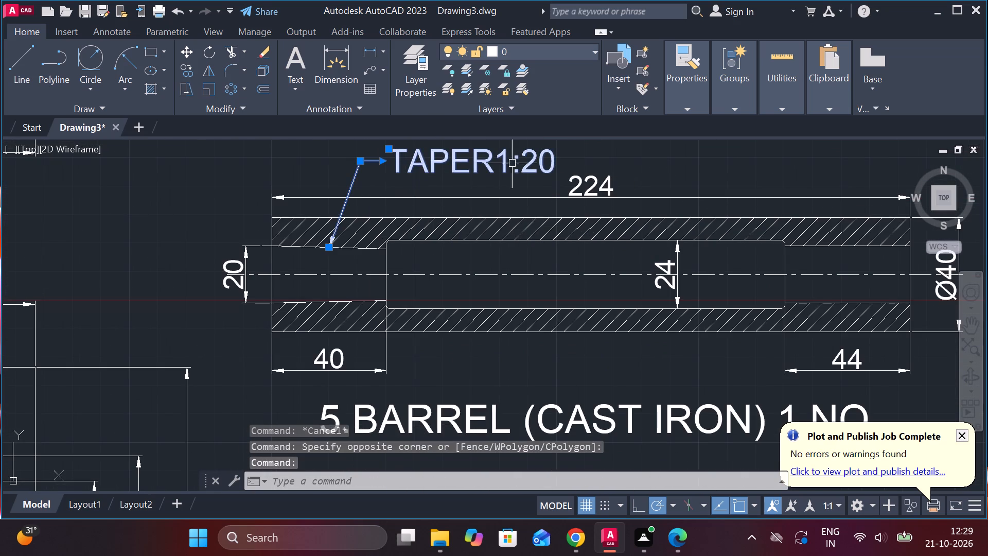
type("CO")
key("Return")
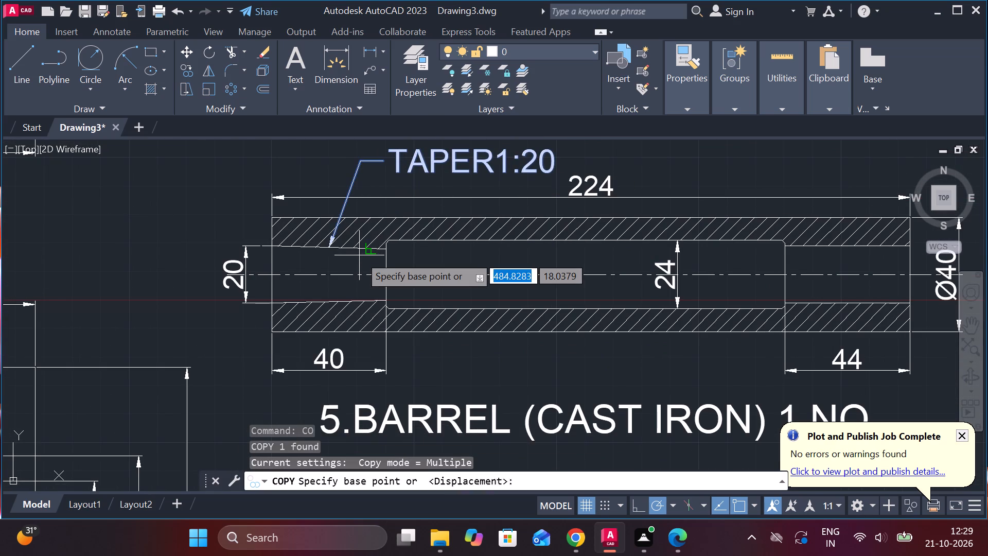
scroll(355, 255, "up", 2)
left_click(286, 239)
scroll(287, 251, "down", 3)
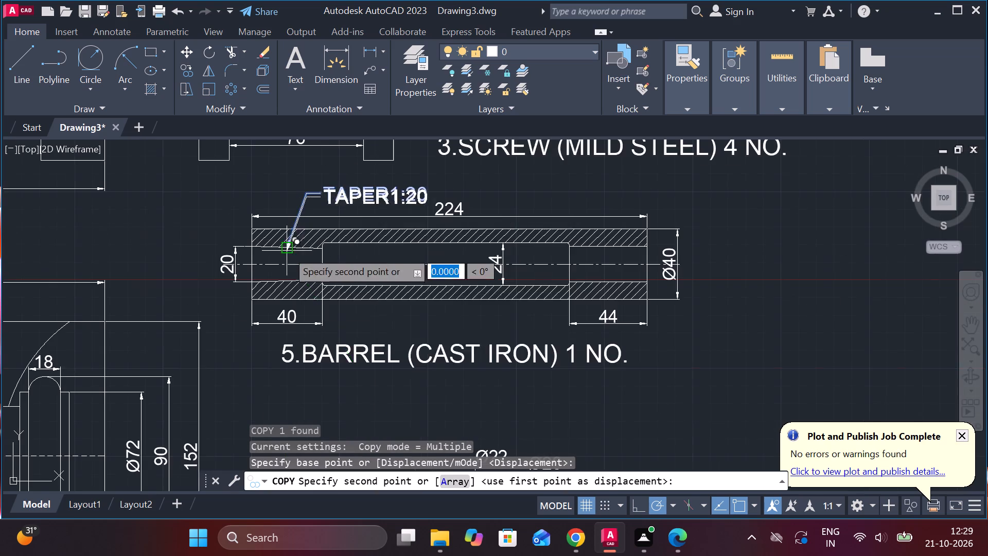
middle_click_drag(448, 370, 377, 247)
scroll(496, 347, "up", 2)
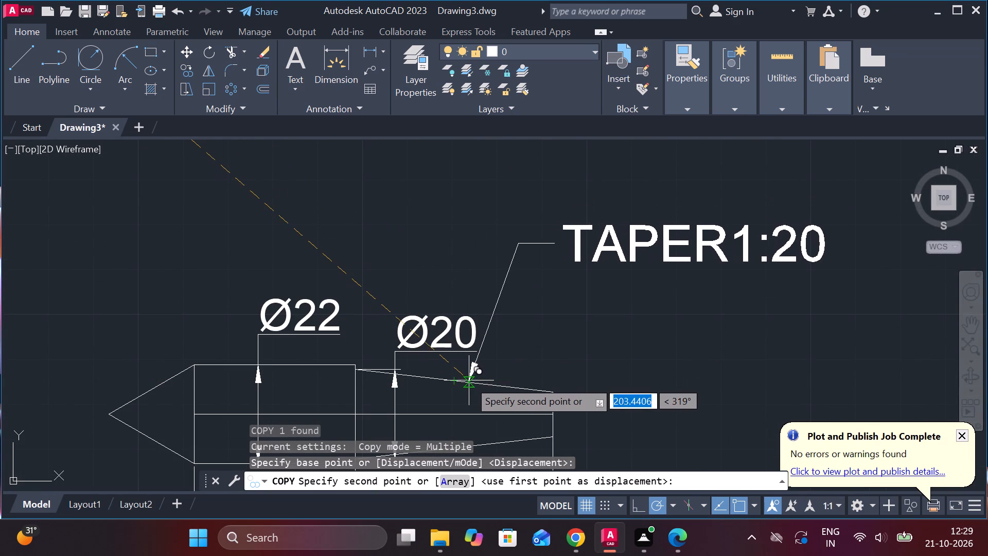
left_click(469, 380)
key("Escape")
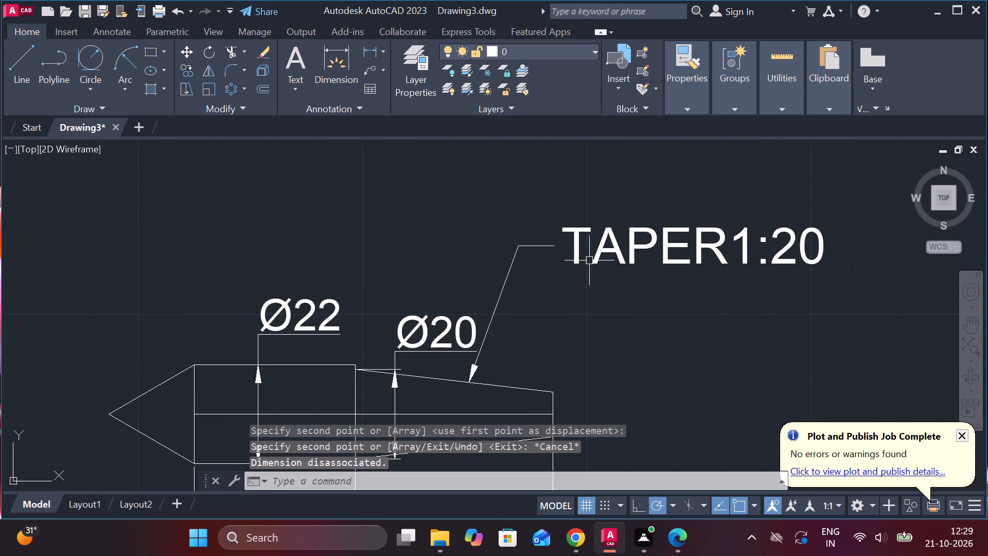
Bring the copied TAPER1:20 leader's text down close to the shank, just clear of the Ø20 text.
left_click(589, 259)
left_click(521, 244)
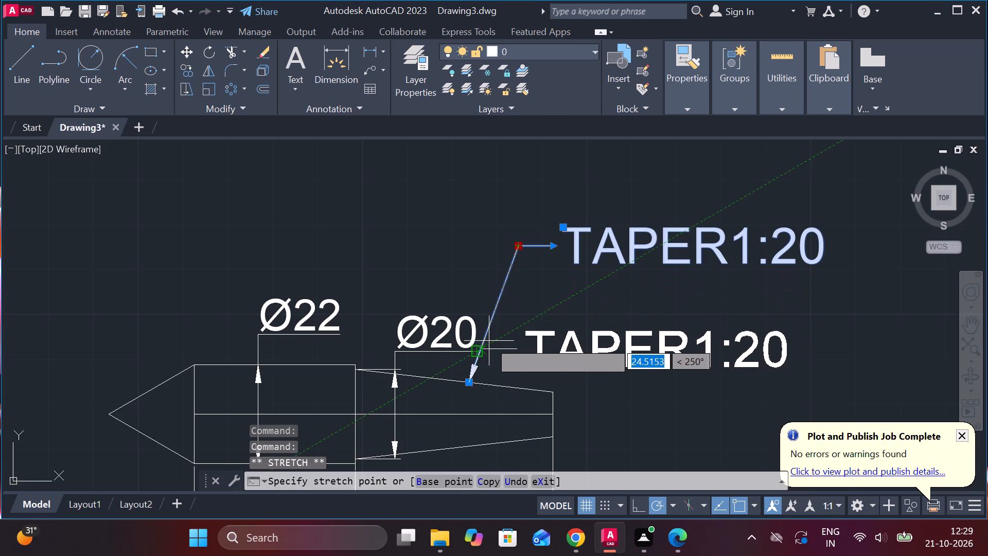
left_click(490, 341)
scroll(485, 356, "up", 1)
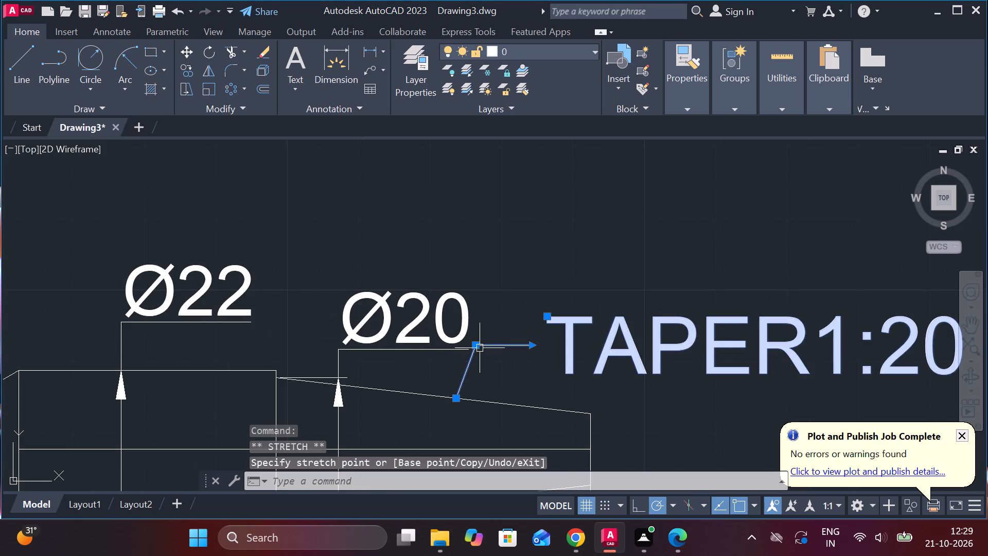
left_click(477, 345)
left_click(496, 344)
key("Escape")
Add an angular dimension between the two sloped lines of the pointed tip, placed outside beyond the point.
scroll(526, 340, "down", 2)
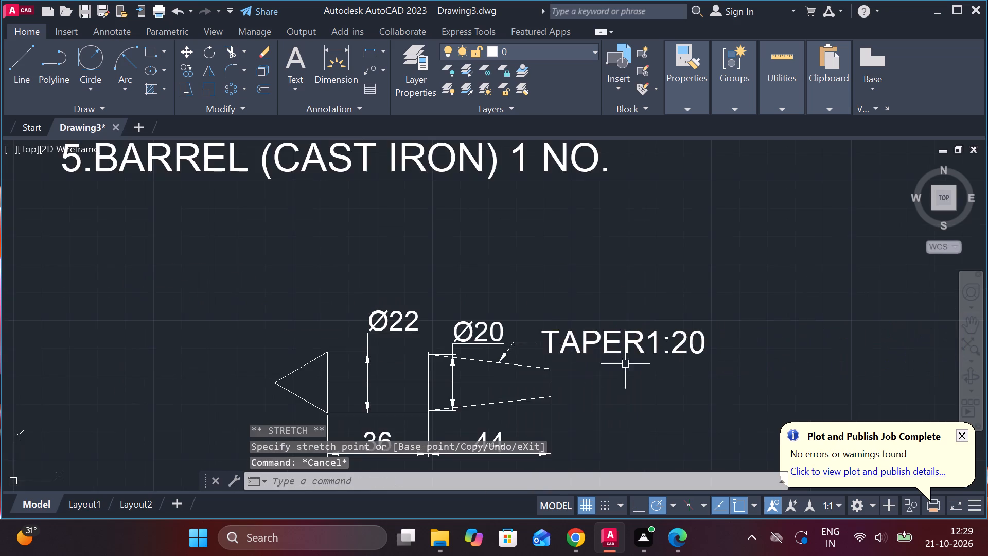
scroll(663, 371, "down", 1)
middle_click_drag(663, 371, 647, 311)
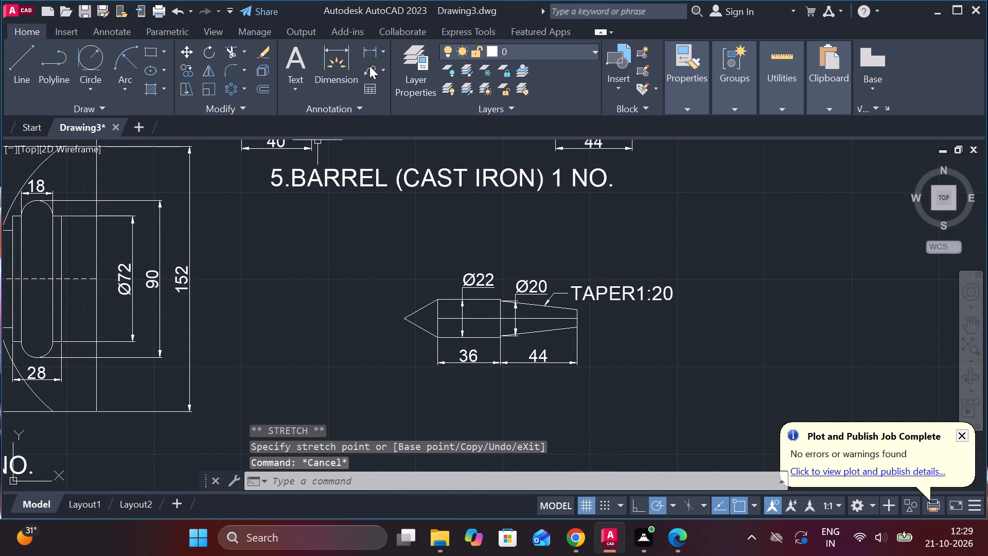
left_click(385, 55)
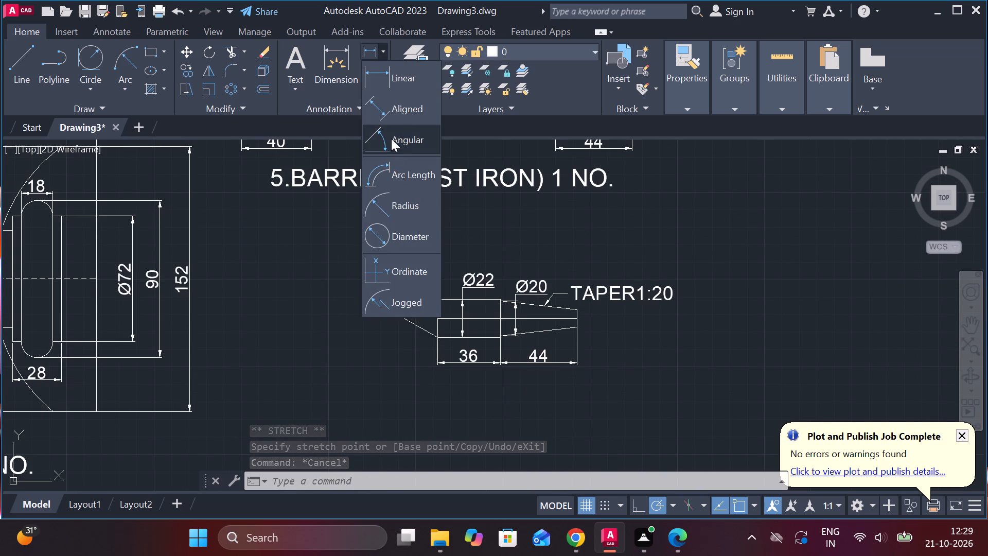
left_click(391, 142)
scroll(419, 279, "up", 2)
left_click(411, 360)
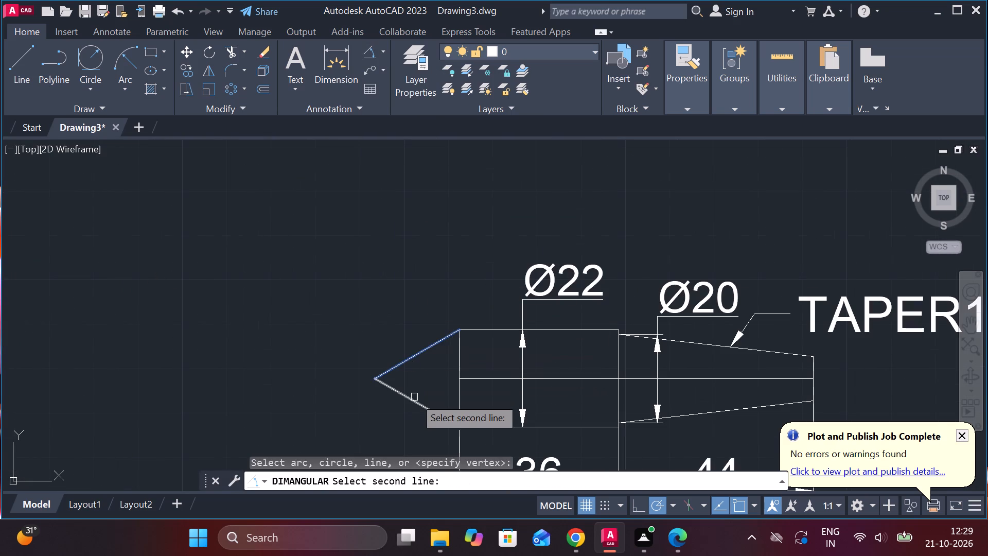
left_click(414, 399)
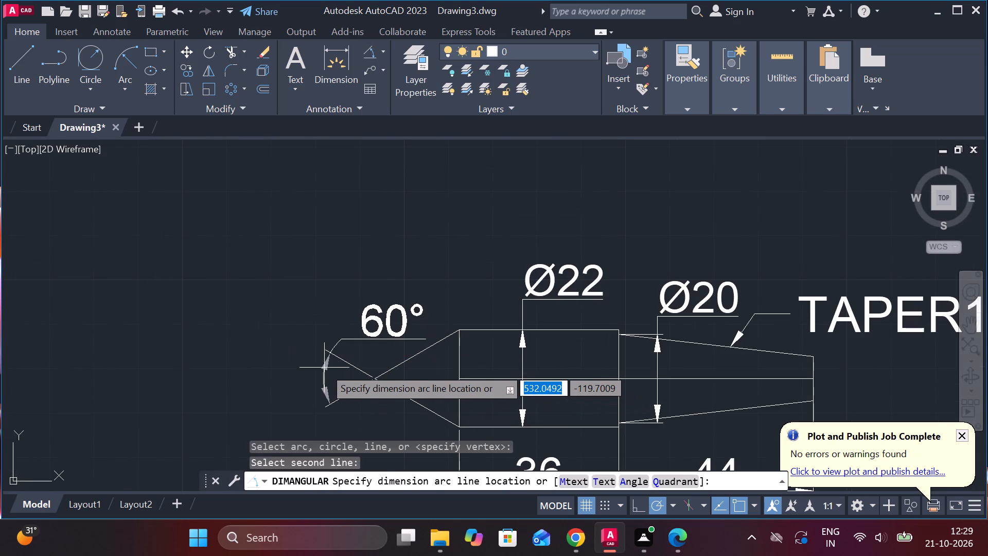
left_click(301, 364)
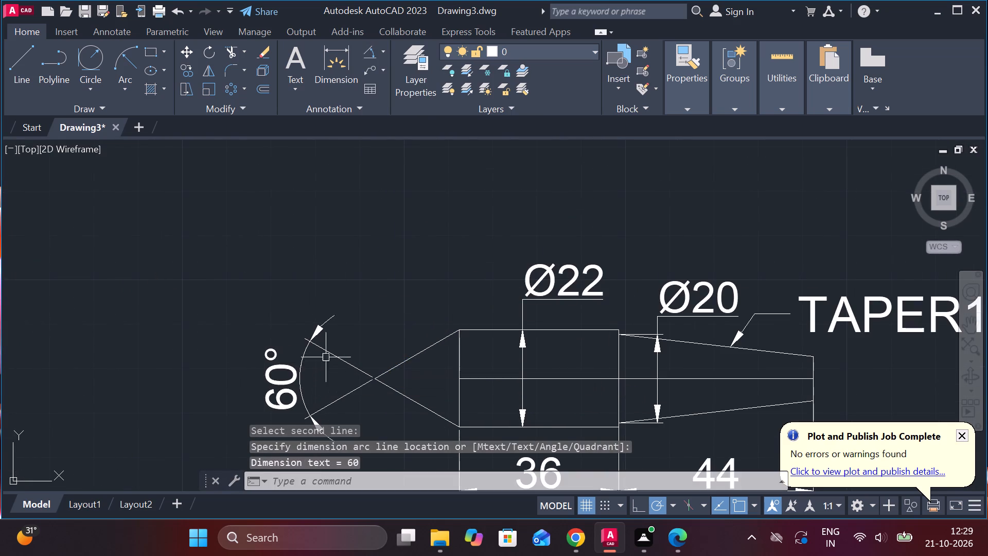
Copy the barrel's title text and paste it below the new part's 36 and 44 dimensions.
scroll(326, 357, "down", 2)
middle_click_drag(345, 352, 373, 316)
left_click(377, 195)
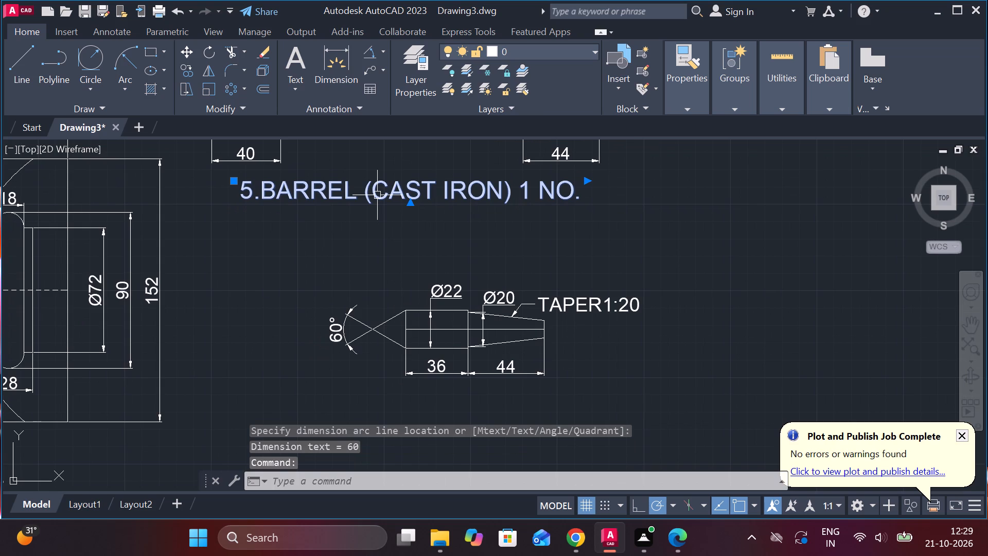
key("ctrl+c")
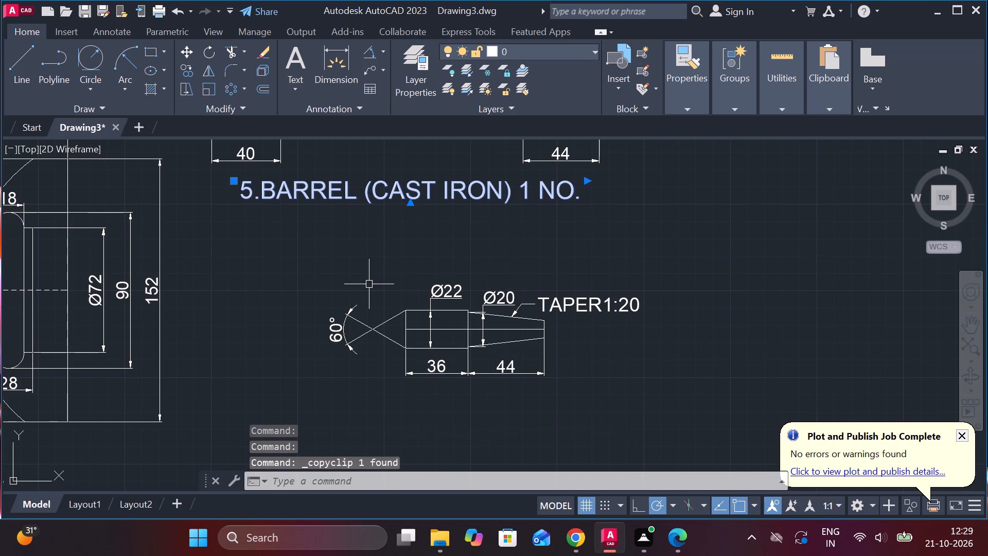
key("ctrl+v")
middle_click_drag(359, 345, 337, 305)
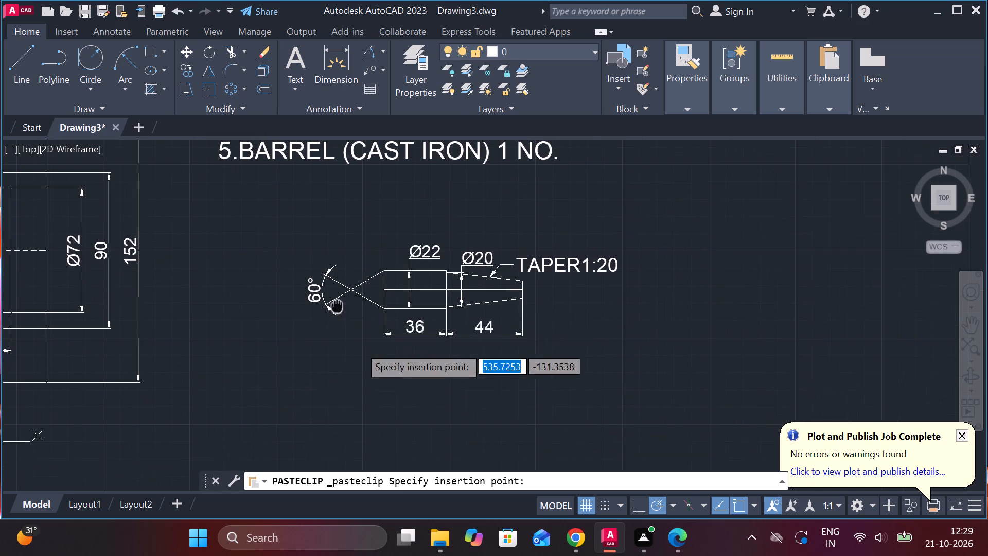
left_click(282, 374)
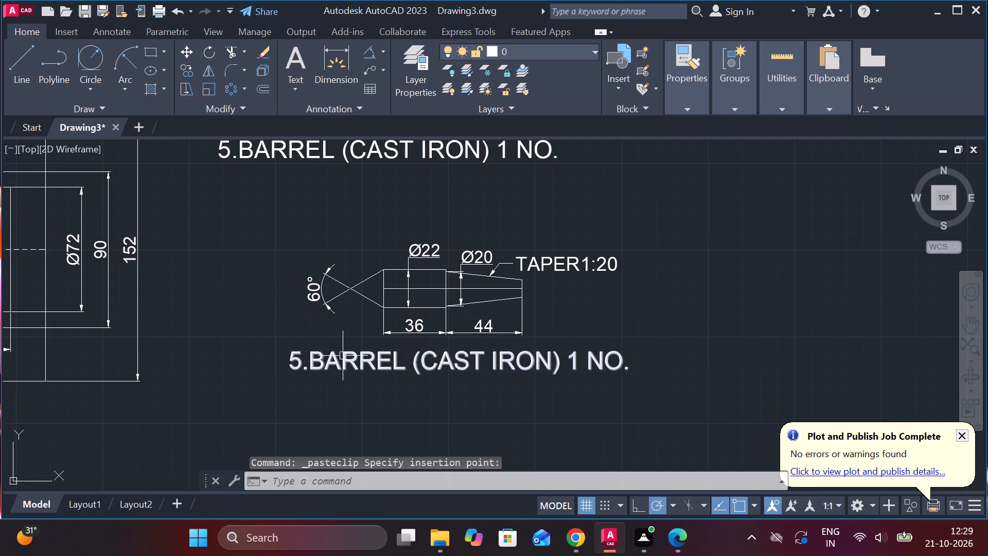
Change the part number in the pasted title to 7.
double_click(343, 356)
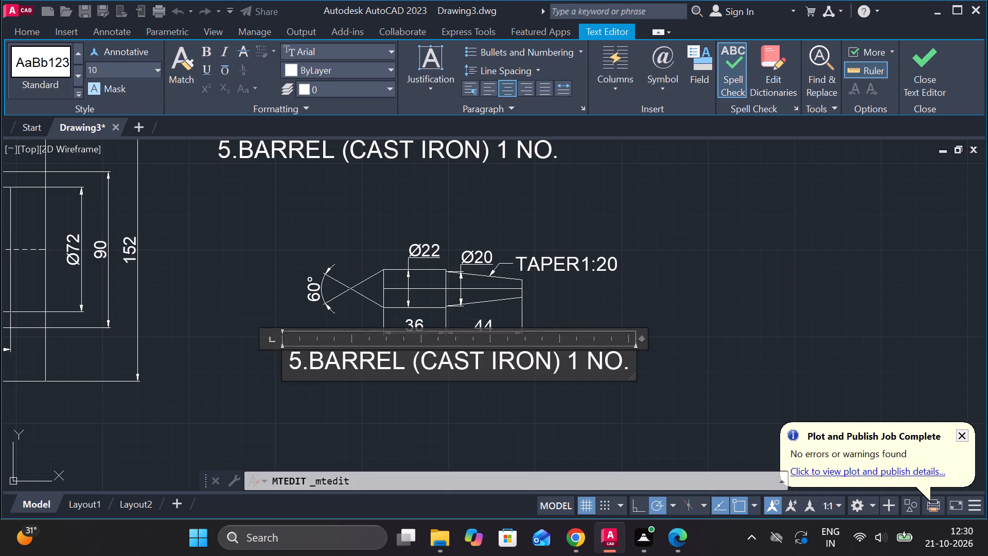
left_click(301, 362)
key("BackSpace")
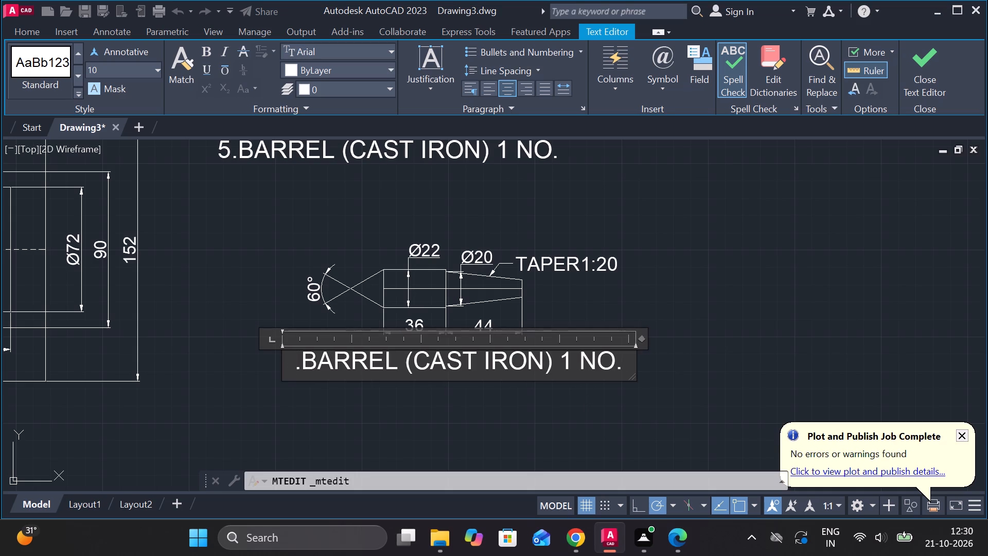
key("7")
Replace the part name BARREL in the pasted title with DEAD CENTER.
key("Right")
key("Right")
key("Right")
key("Right")
key("Right")
key("Right")
key("Right")
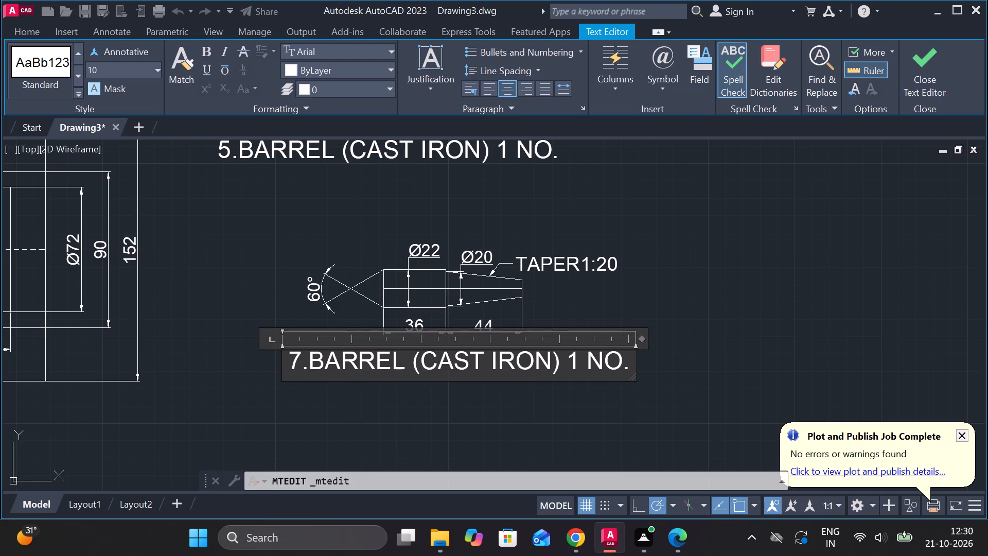
key("BackSpace")
key("BackSpace")
key("BackSpace")
key("BackSpace")
key("BackSpace")
key("BackSpace")
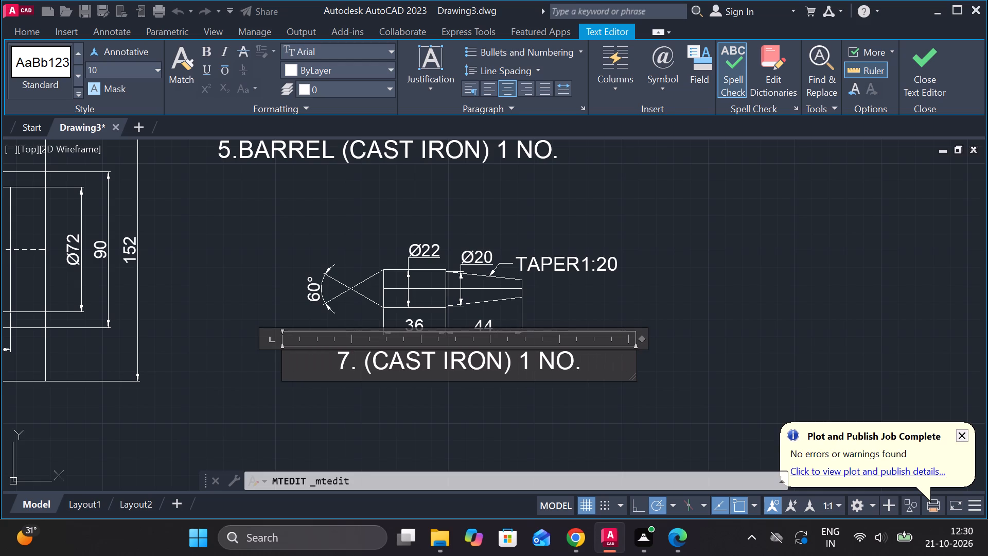
type("DEAD")
key("space")
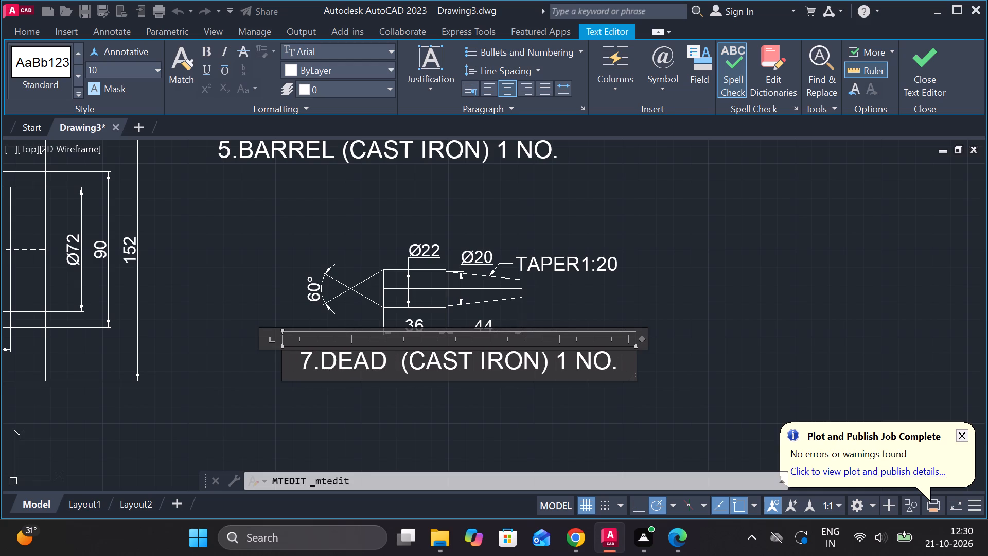
type("CENTER")
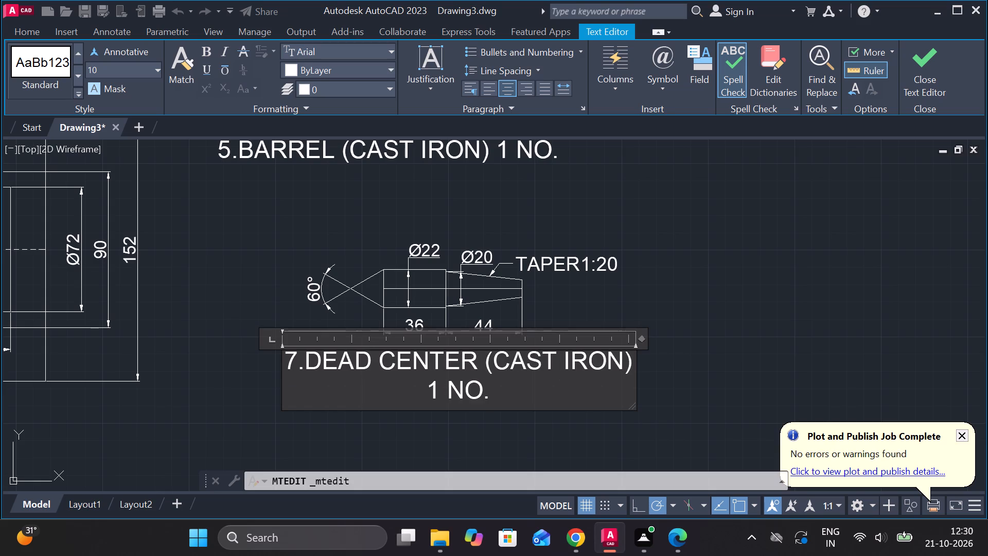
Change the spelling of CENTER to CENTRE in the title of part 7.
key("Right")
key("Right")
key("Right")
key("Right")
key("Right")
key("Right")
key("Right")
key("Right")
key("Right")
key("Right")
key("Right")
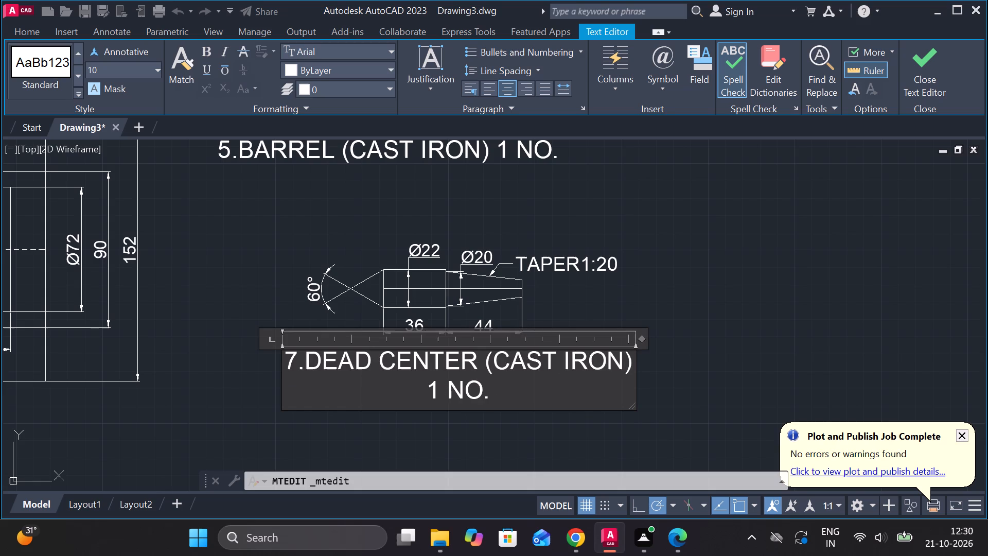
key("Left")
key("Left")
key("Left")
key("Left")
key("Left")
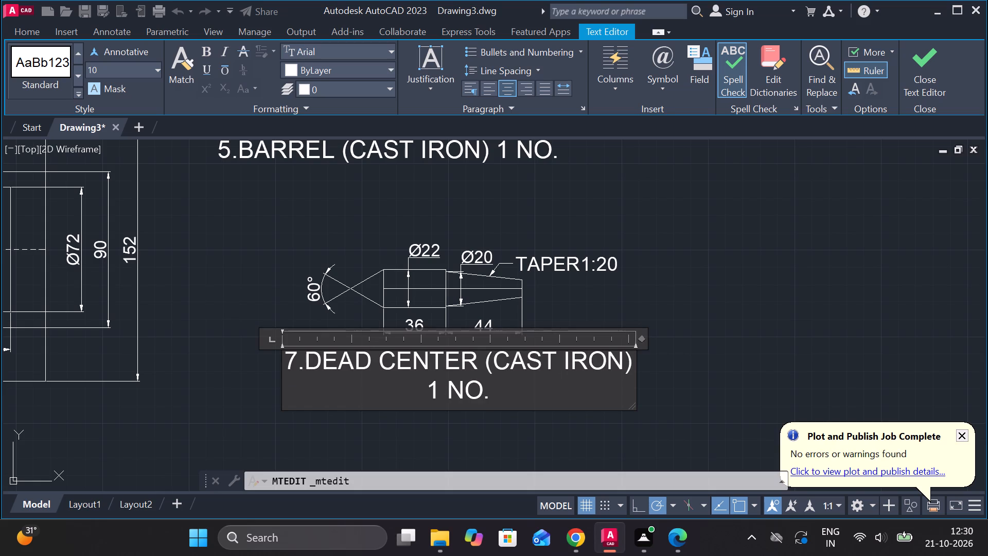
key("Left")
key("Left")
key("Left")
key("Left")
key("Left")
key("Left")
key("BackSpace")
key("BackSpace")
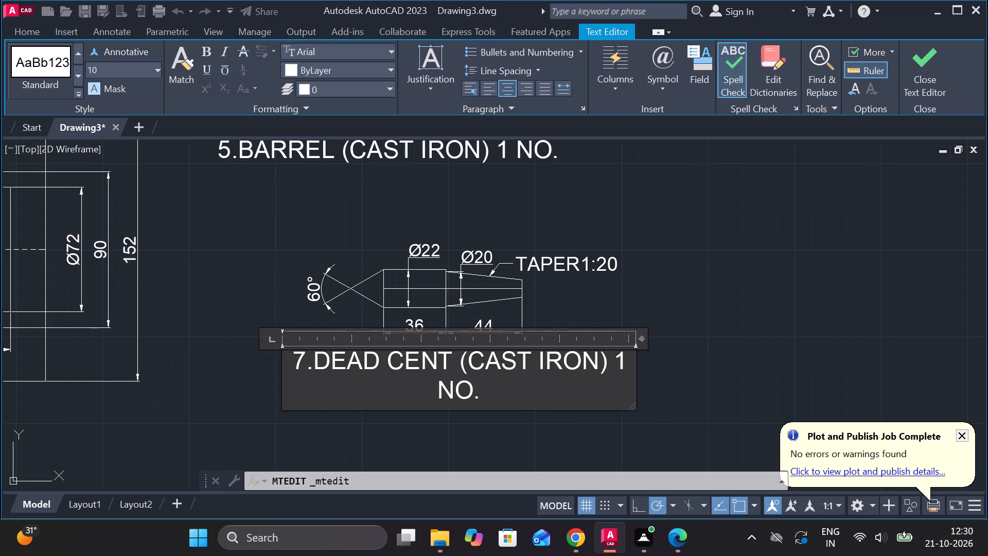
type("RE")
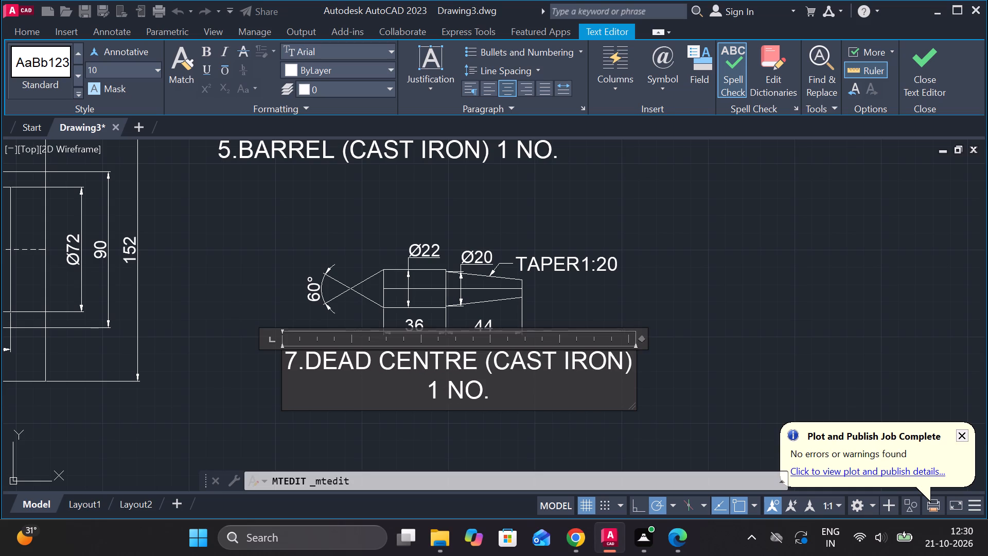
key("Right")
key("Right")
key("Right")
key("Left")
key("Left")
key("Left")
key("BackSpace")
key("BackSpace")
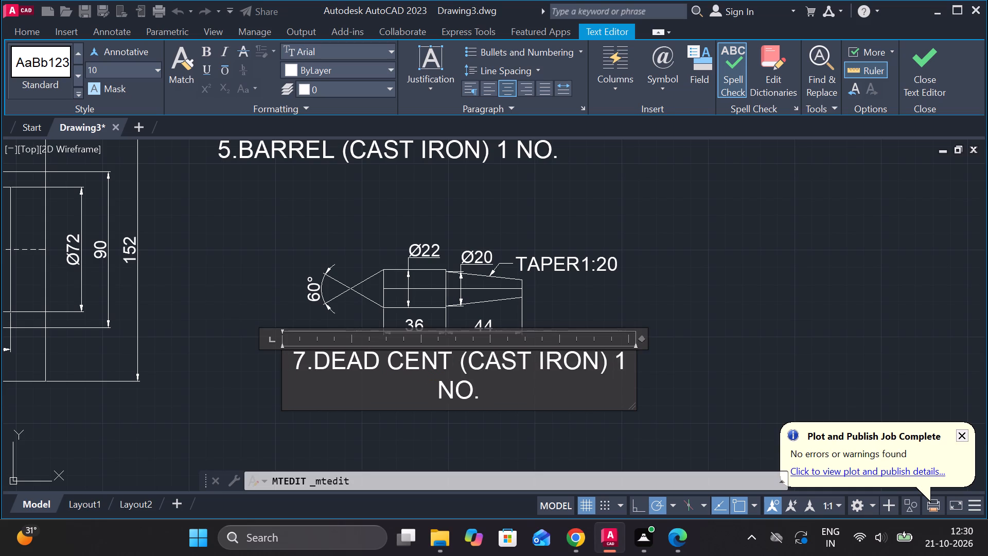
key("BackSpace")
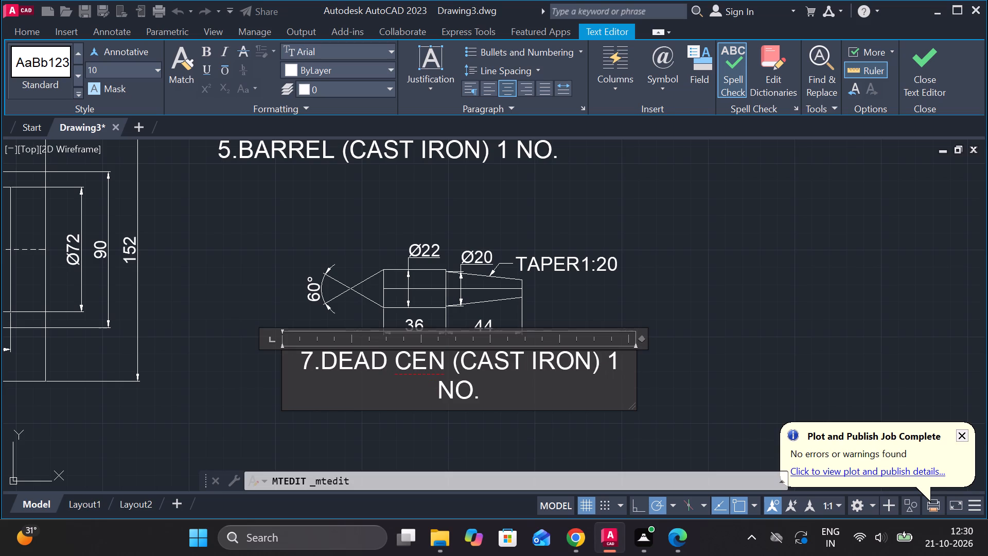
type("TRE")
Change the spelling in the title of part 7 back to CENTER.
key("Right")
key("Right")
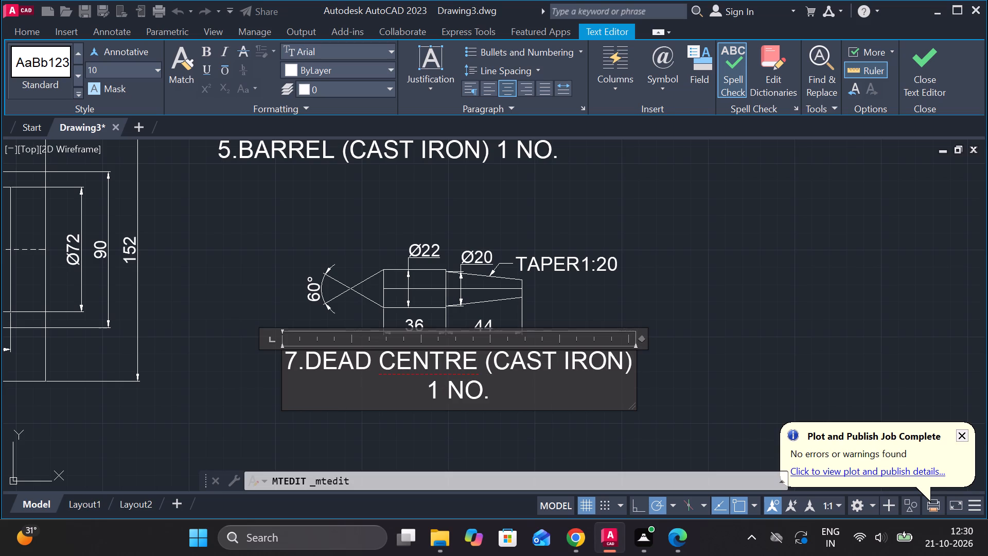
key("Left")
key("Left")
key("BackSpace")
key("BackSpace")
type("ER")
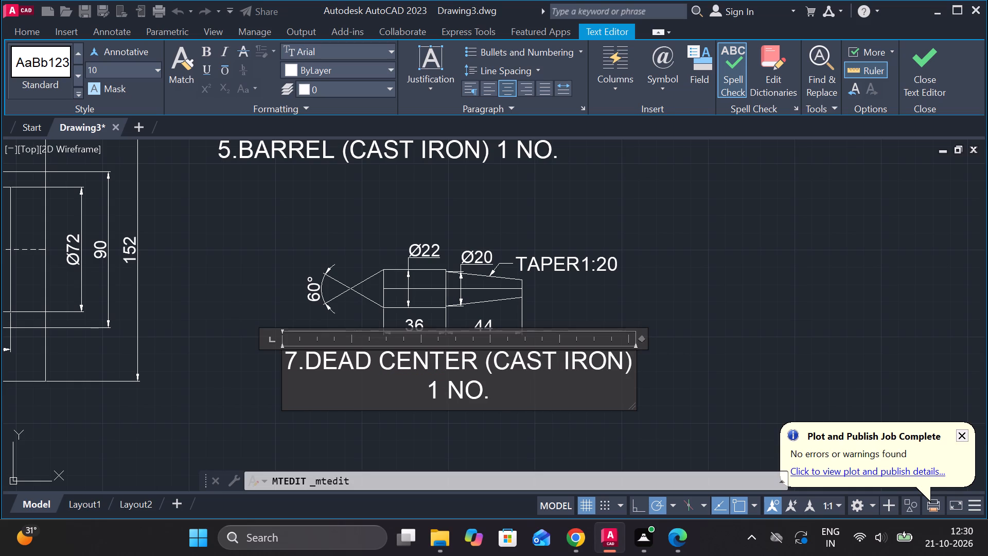
Replace the material CAST IRON in the dead center's title with MILD STEEL and finish the text edit.
key("Right")
key("Right")
key("Right")
key("Right")
key("Right")
key("Right")
key("Right")
key("Right")
key("Right")
key("Right")
key("Right")
key("BackSpace")
key("BackSpace")
key("BackSpace")
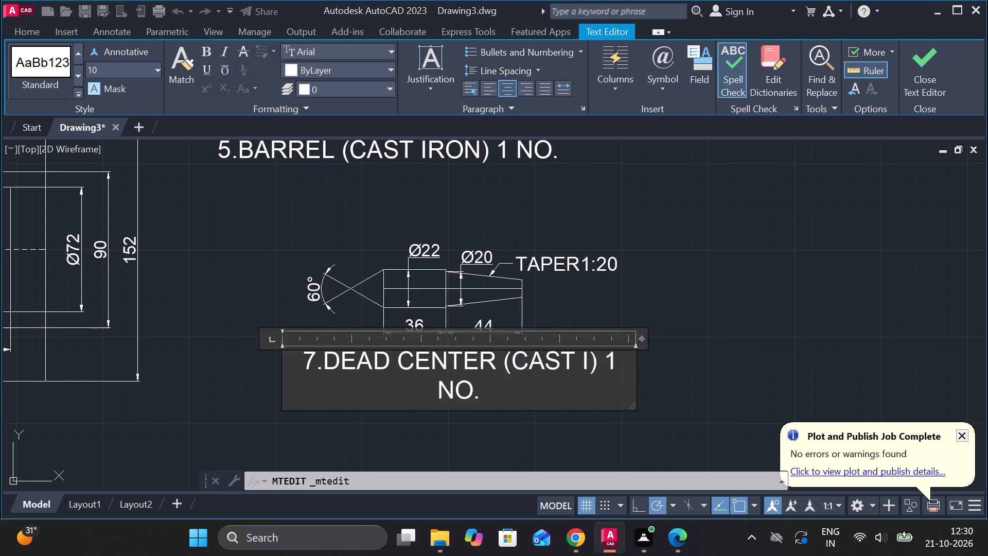
key("BackSpace")
key("BackSpace")
key("BackSpace")
key("BackSpace")
key("BackSpace")
key("BackSpace")
type("MILD STEEL")
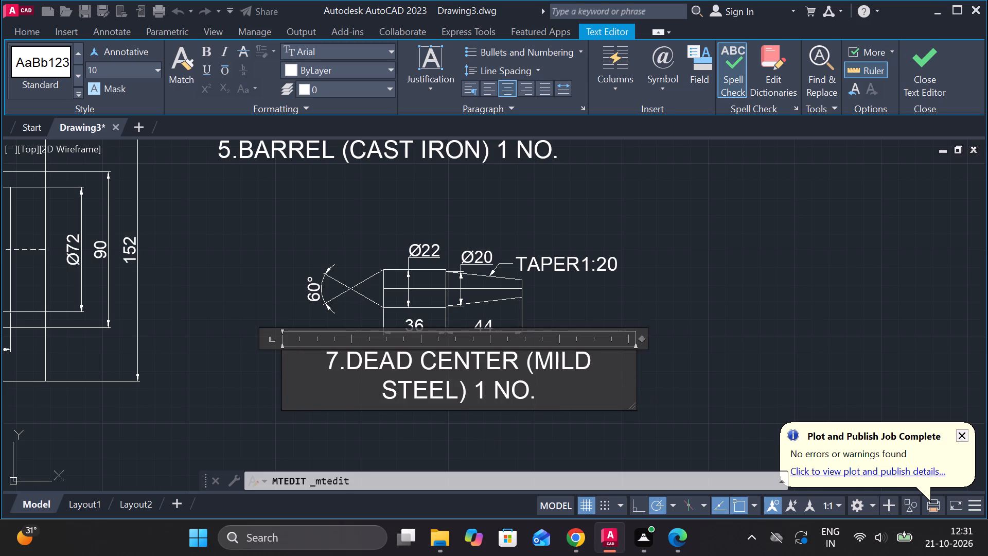
left_click(918, 53)
Move the whole dead center drawing, with its dimensions and title, up and left to sit closer beneath the barrel's title.
scroll(683, 359, "down", 2)
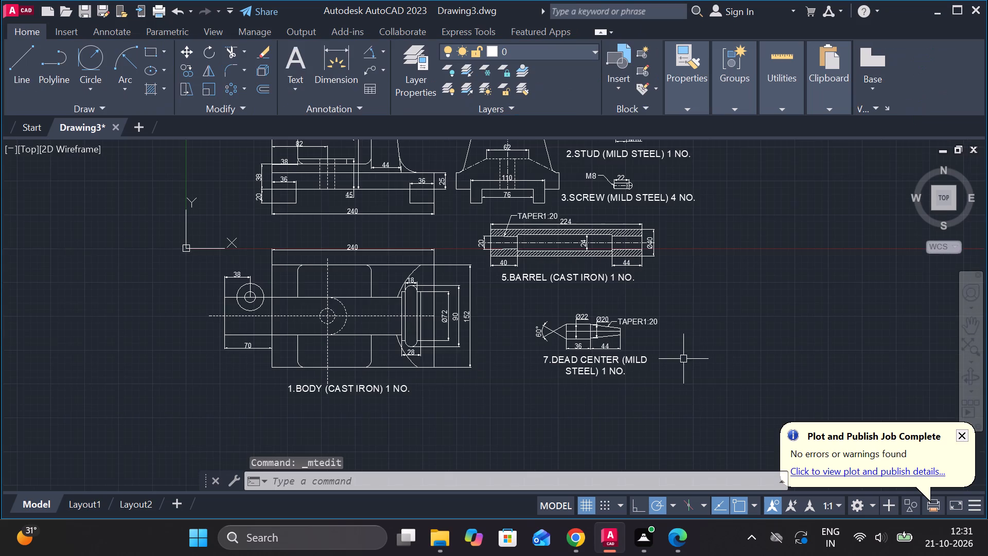
scroll(572, 316, "up", 2)
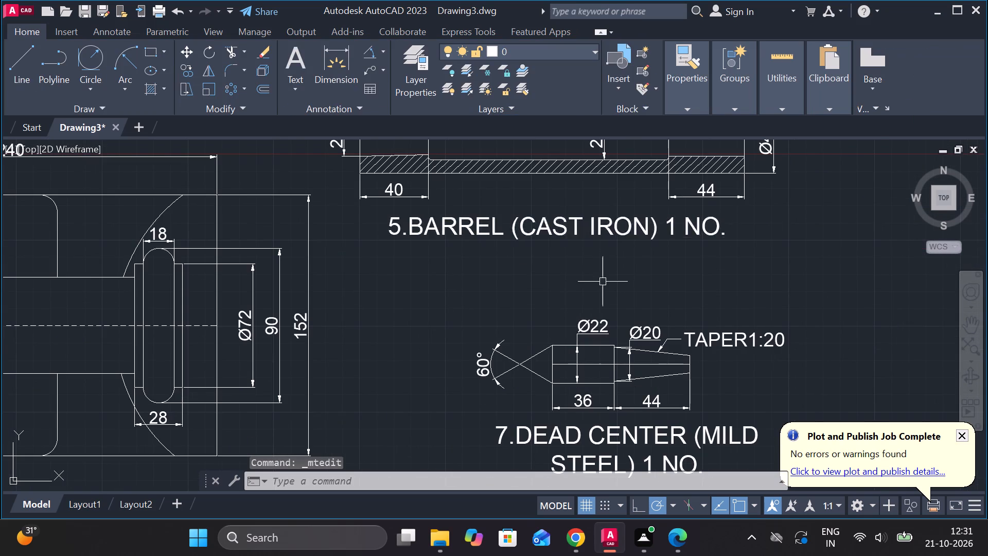
scroll(603, 282, "down", 1)
middle_click_drag(607, 283, 559, 275)
left_click(427, 280)
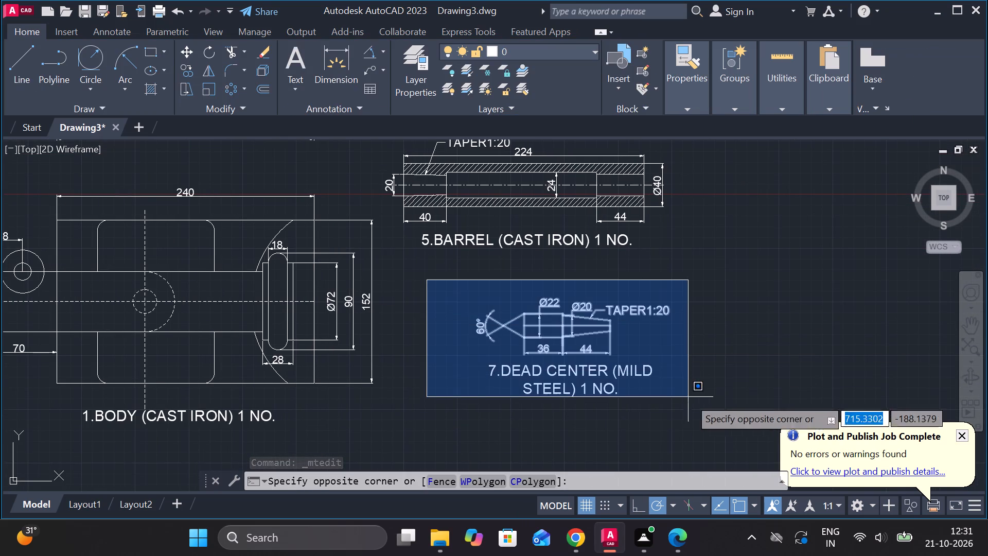
left_click(708, 418)
key("m")
key("Return")
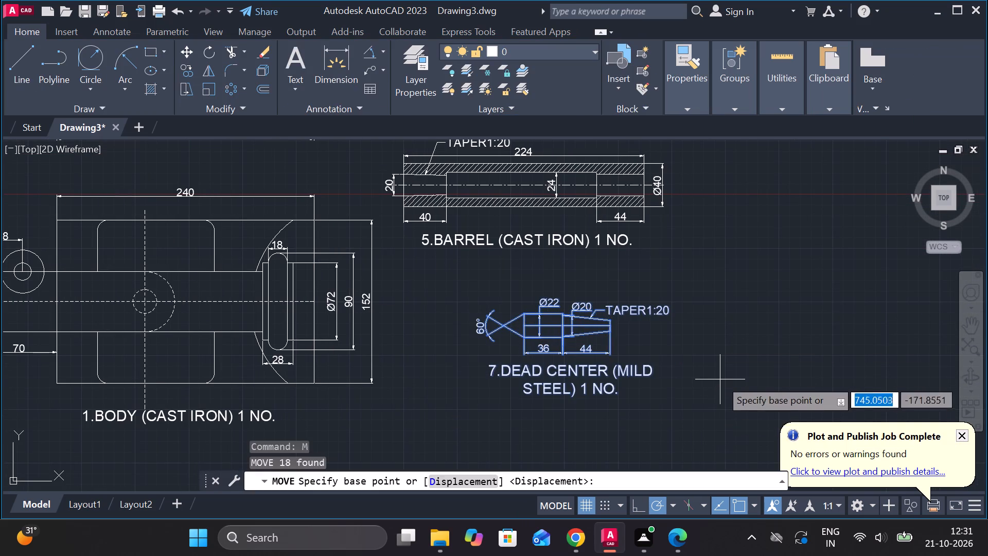
left_click(721, 371)
scroll(724, 353, "down", 2)
scroll(725, 356, "up", 2)
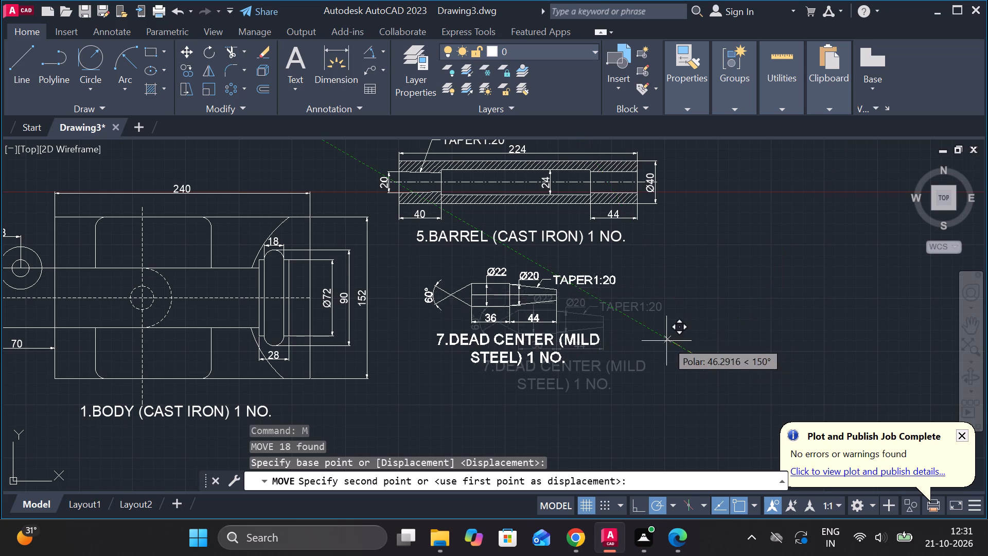
left_click(626, 342)
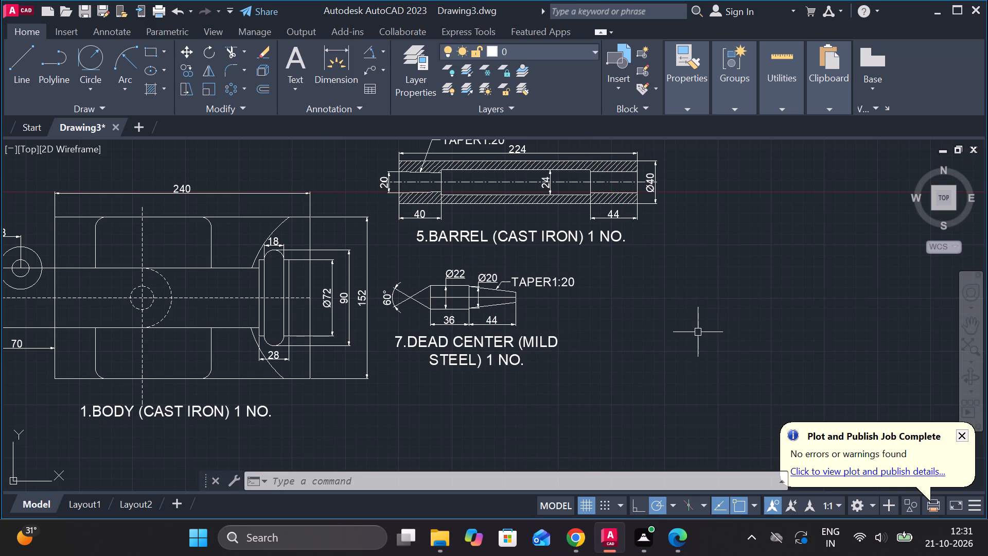
Start a line outline in the empty space right of the dead center: 10 units to the right, 2 units down.
middle_click_drag(666, 330, 597, 321)
scroll(556, 317, "up", 1)
key("l")
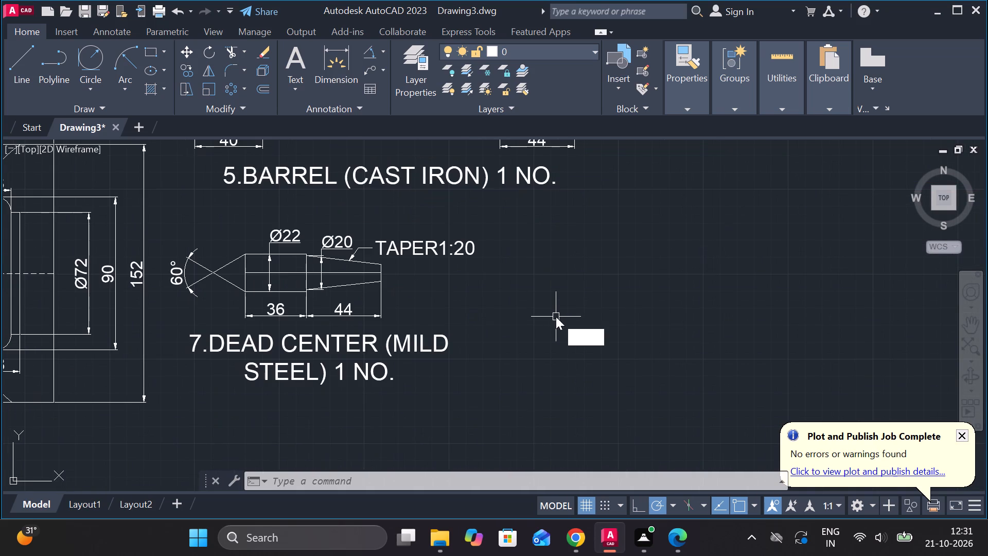
key("Return")
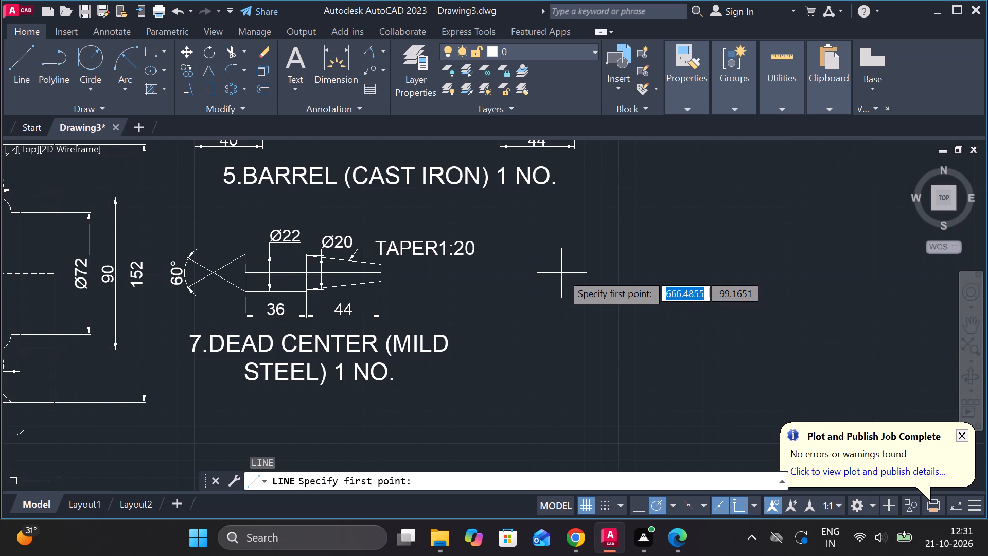
left_click(566, 272)
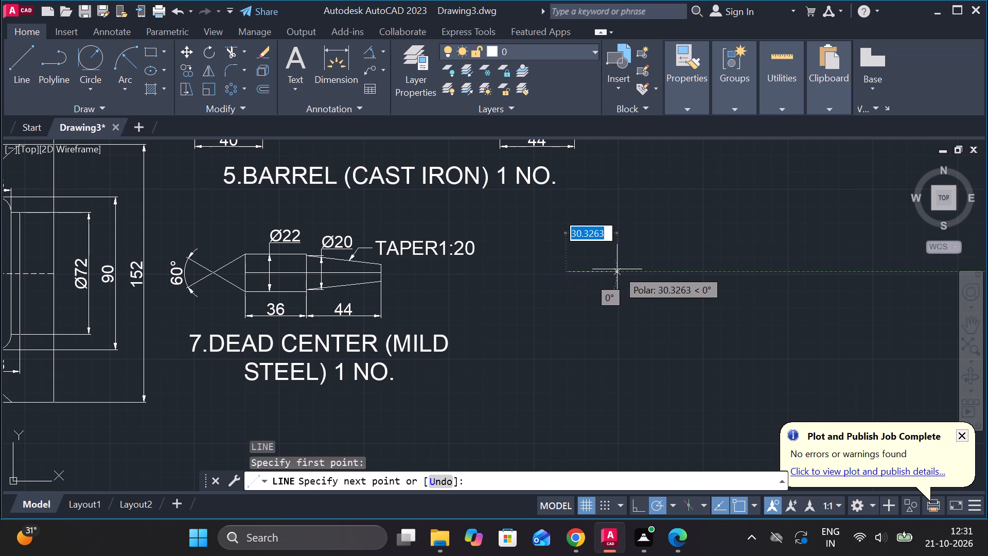
type("10")
key("Return")
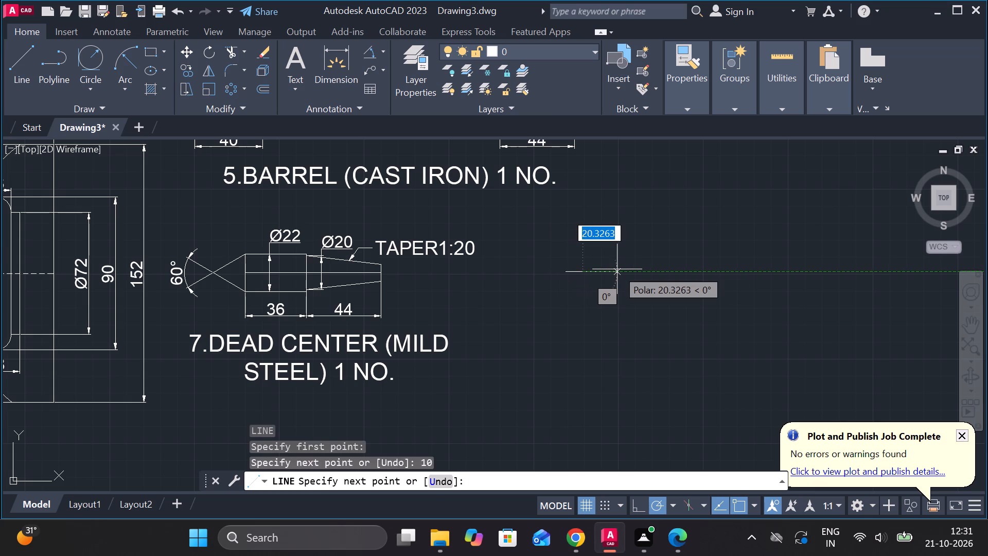
scroll(617, 269, "up", 2)
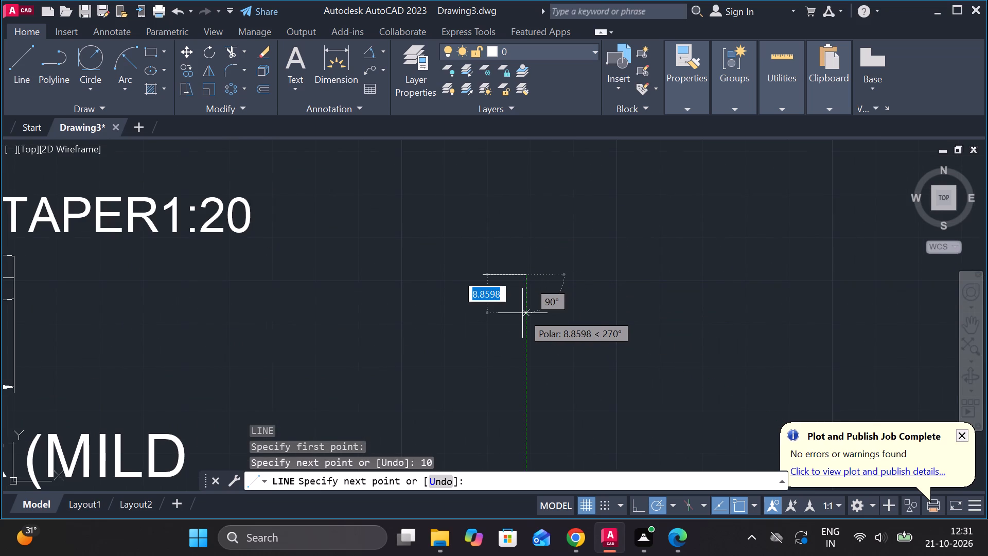
type("2")
key("space")
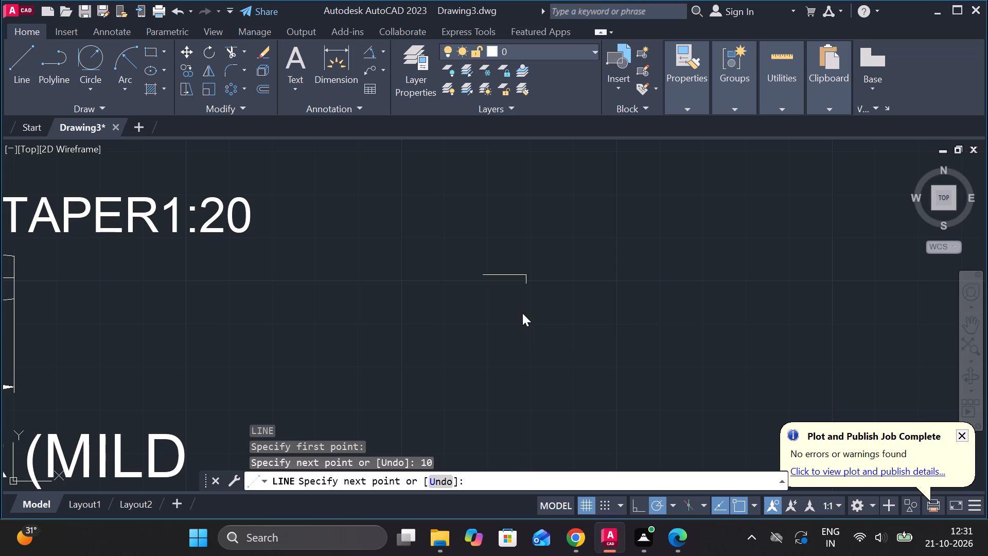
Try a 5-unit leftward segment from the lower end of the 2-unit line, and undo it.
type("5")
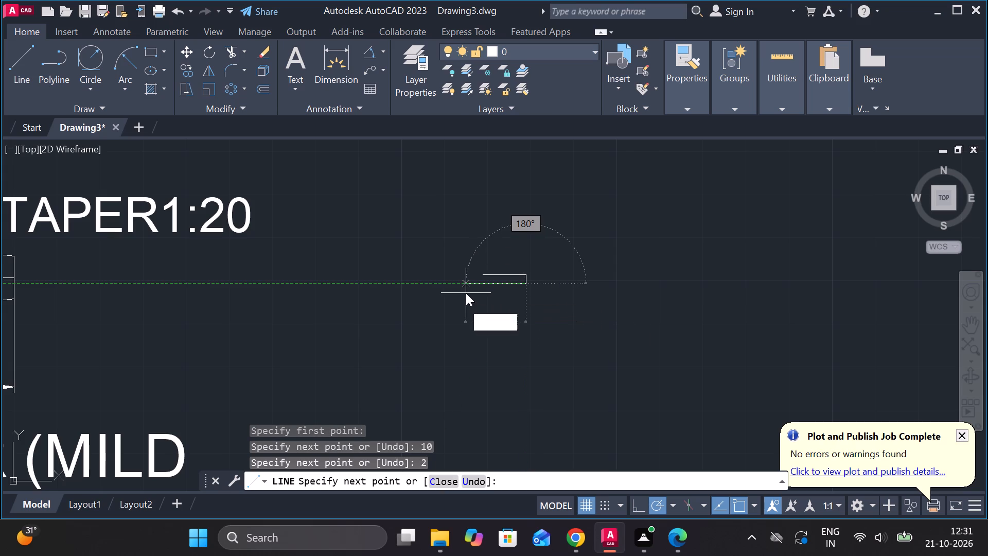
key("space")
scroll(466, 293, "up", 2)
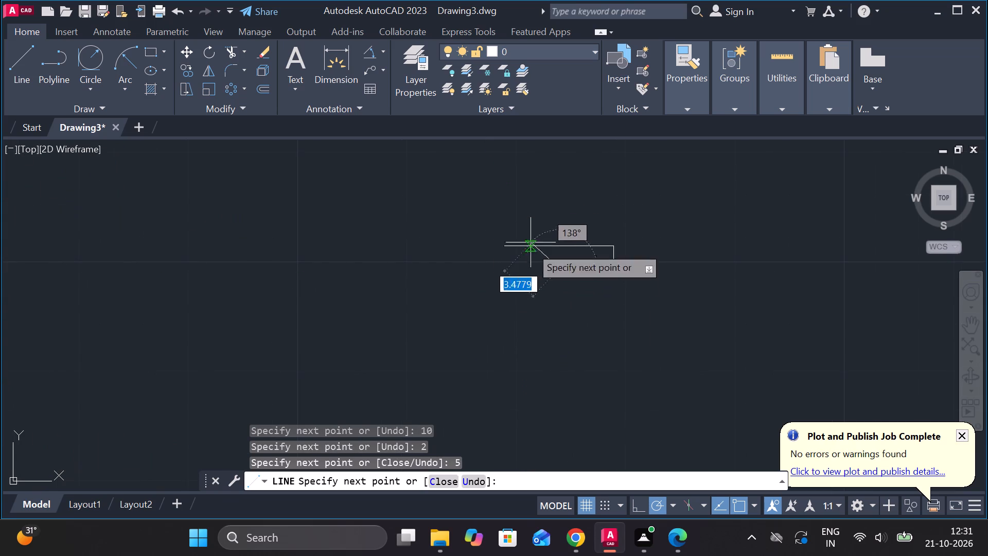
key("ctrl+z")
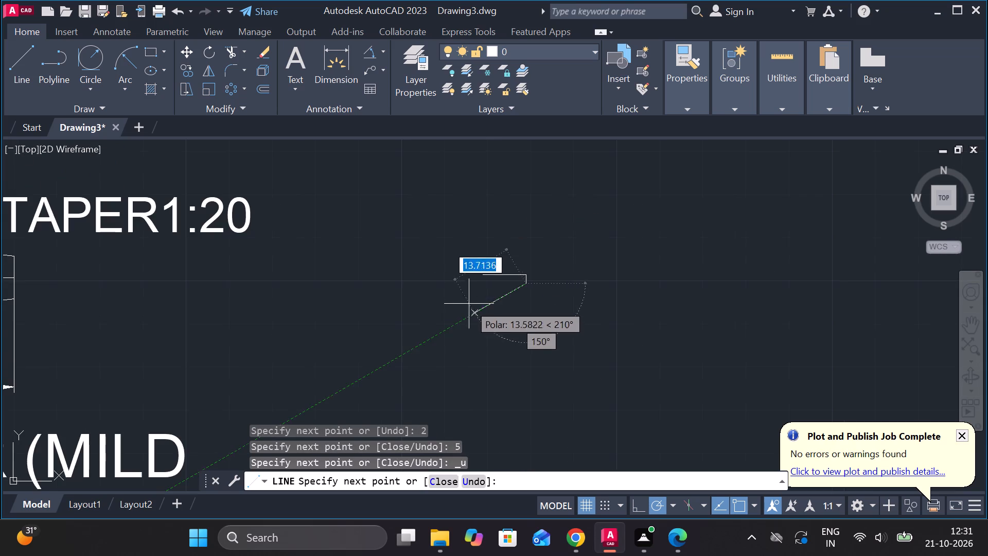
Complete the 10 by 2 rectangle with a 10-unit segment to the left and a closing segment up to the start.
scroll(477, 280, "up", 1)
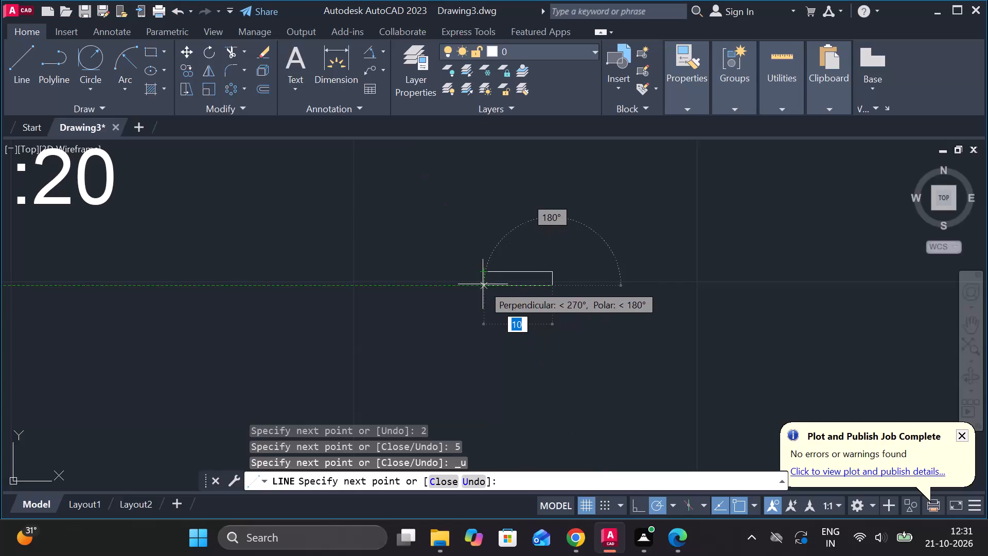
type("10")
key("Return")
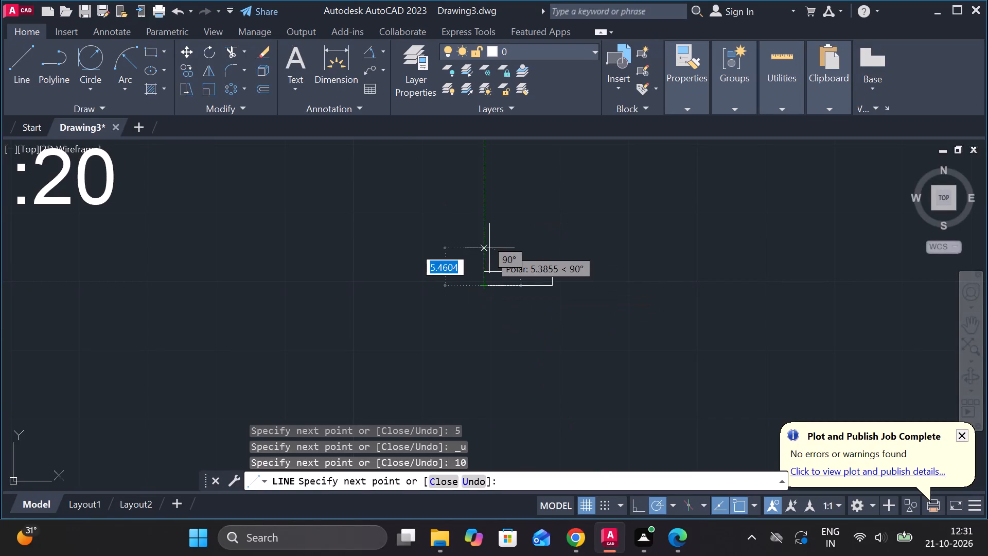
left_click(484, 268)
key("Escape")
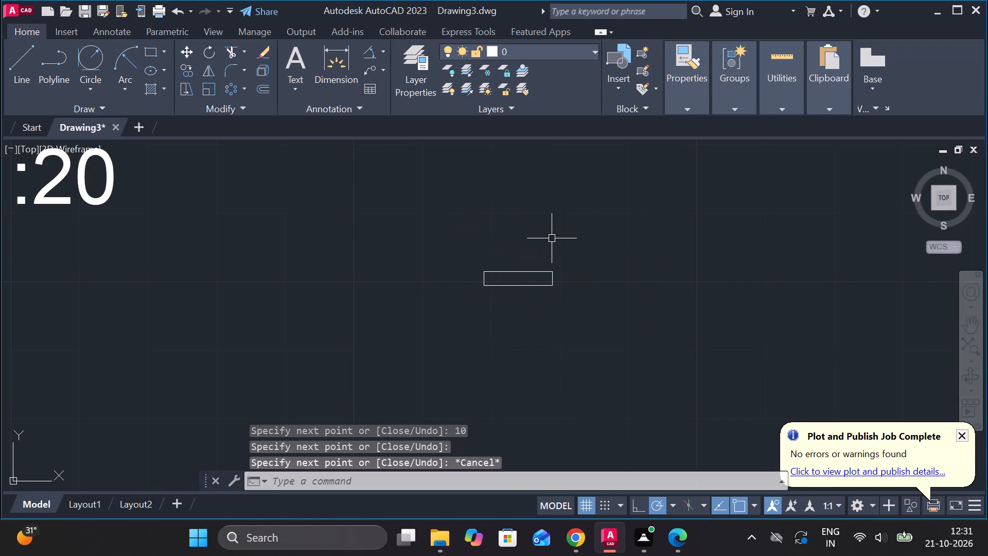
Draw connected lines from the midpoint of the rectangle's bottom edge: 10 units down, 3 units right, and 6 units back left.
key("l")
key("Return")
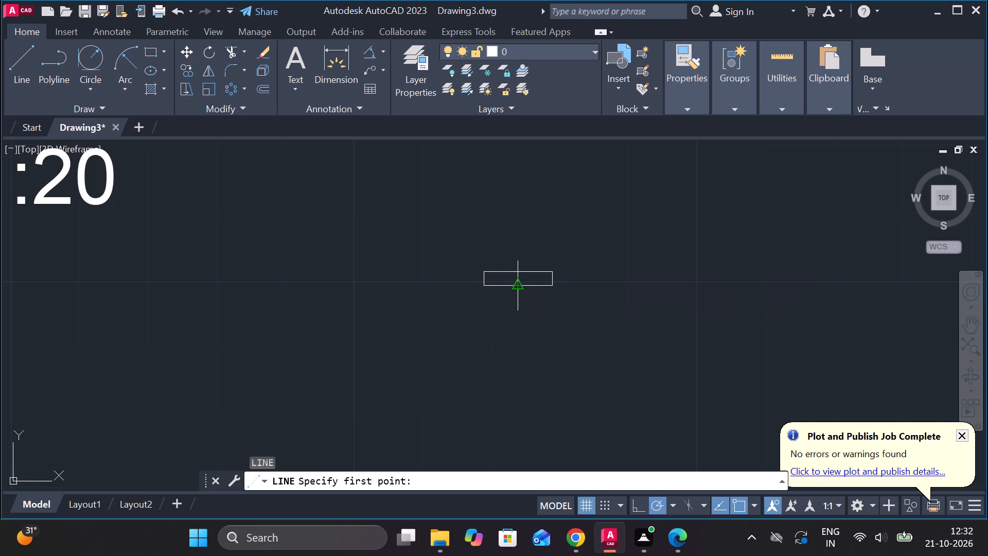
left_click(521, 288)
type("10")
key("Return")
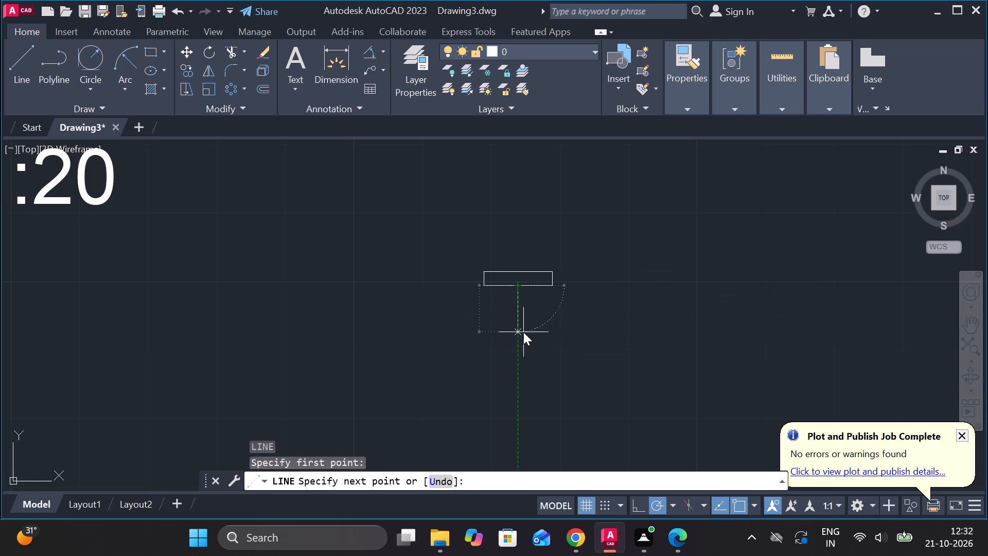
type("3")
key("space")
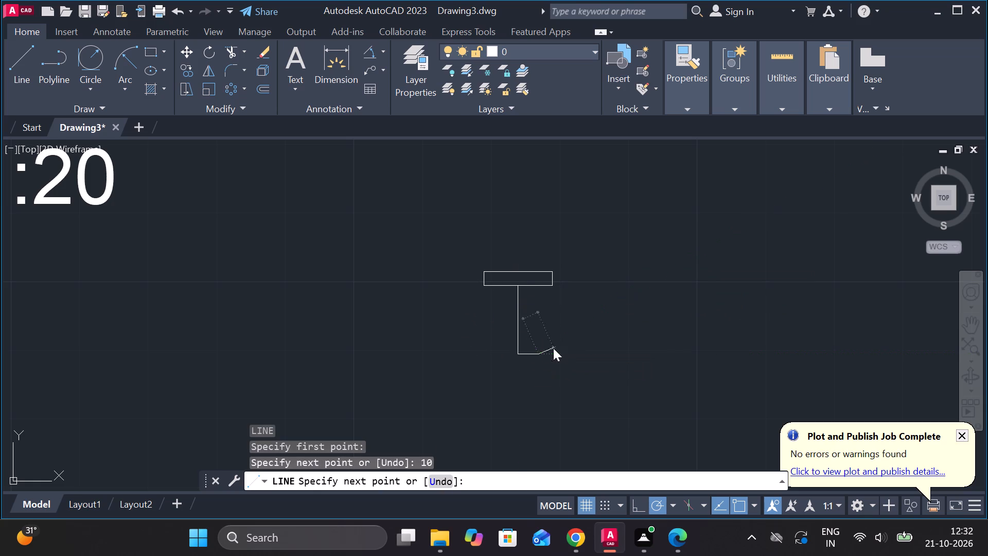
key("6")
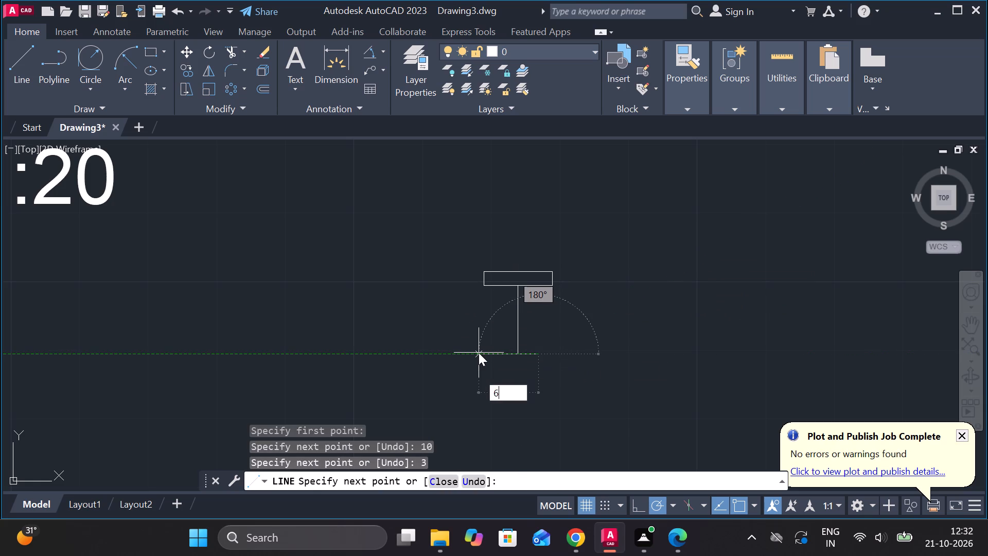
key("Return")
Draw the stem's two vertical sides, each about 11 units long, from the ends of the 6-unit base up into the rectangle.
scroll(509, 301, "up", 2)
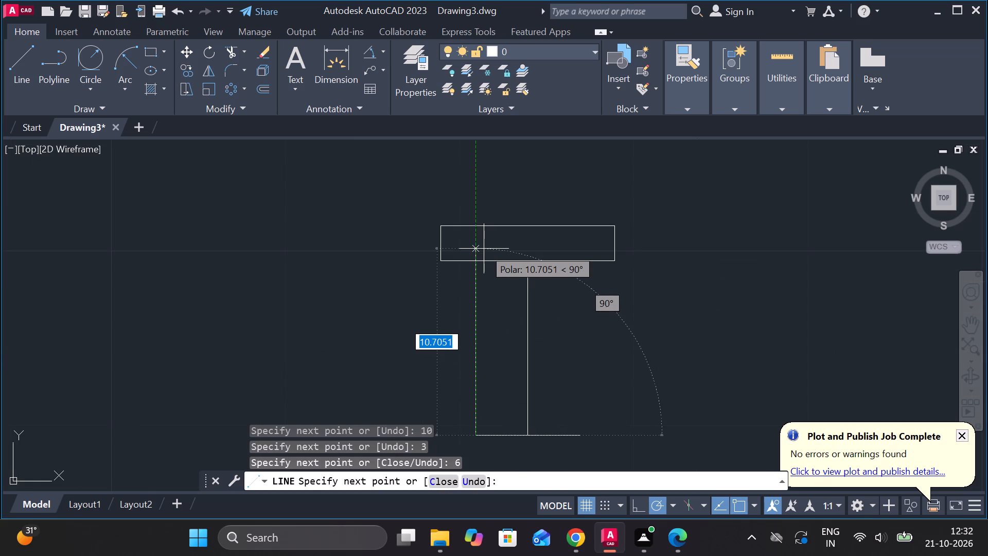
left_click(484, 249)
key("Escape")
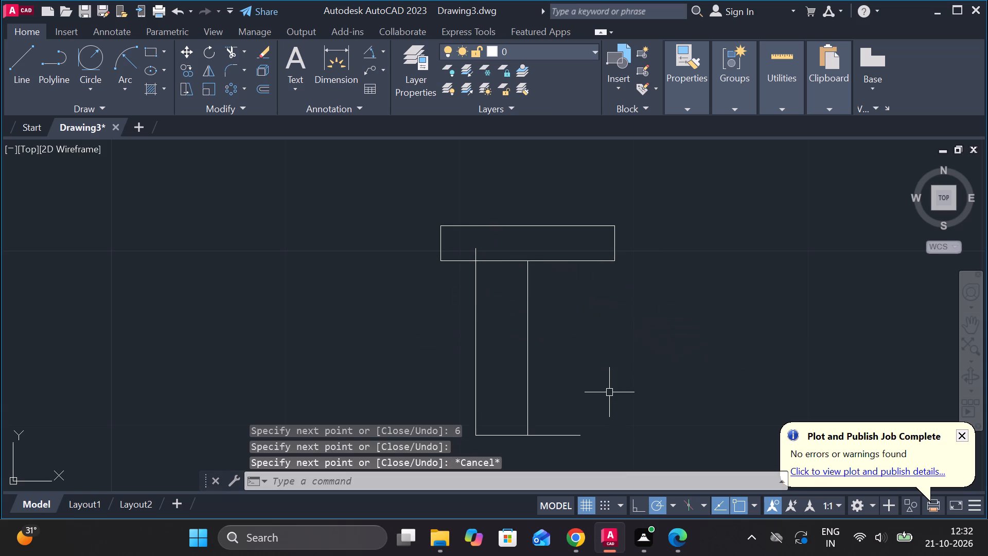
key("space")
left_click(581, 430)
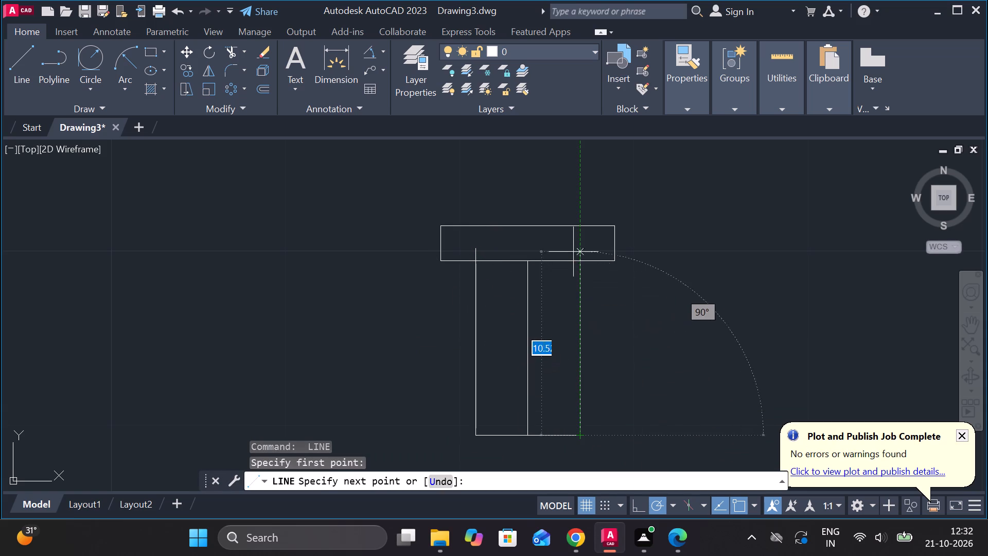
left_click(573, 245)
key("Escape")
Trim the base's overlapping segment beside the centre line and the two side-line ends that project into the rectangle.
type("TR")
key("space")
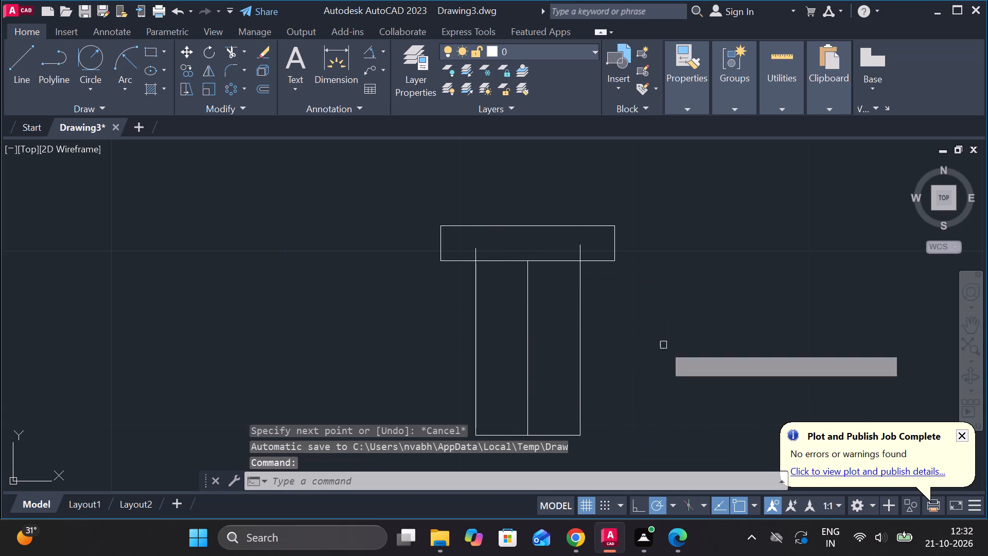
left_click(559, 436)
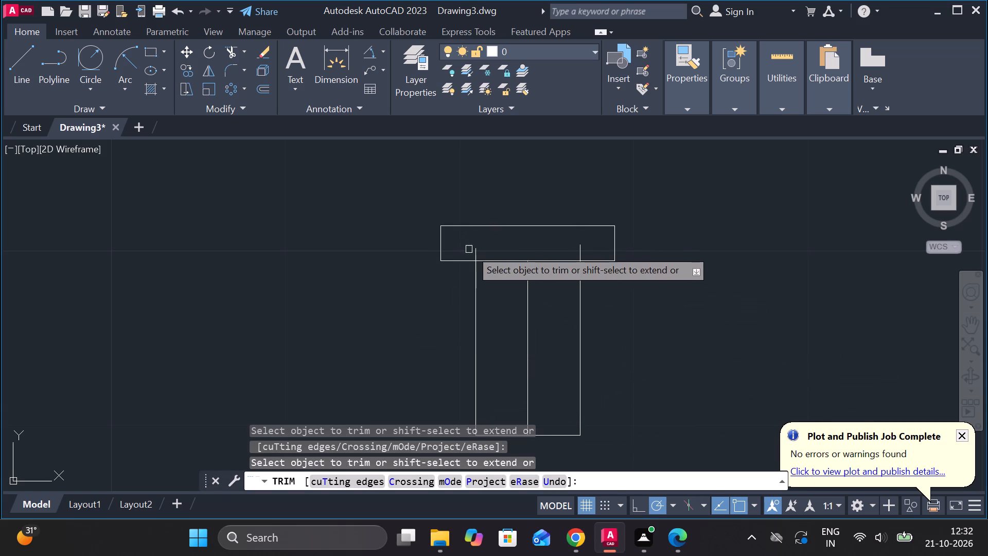
left_click(474, 249)
left_click(577, 251)
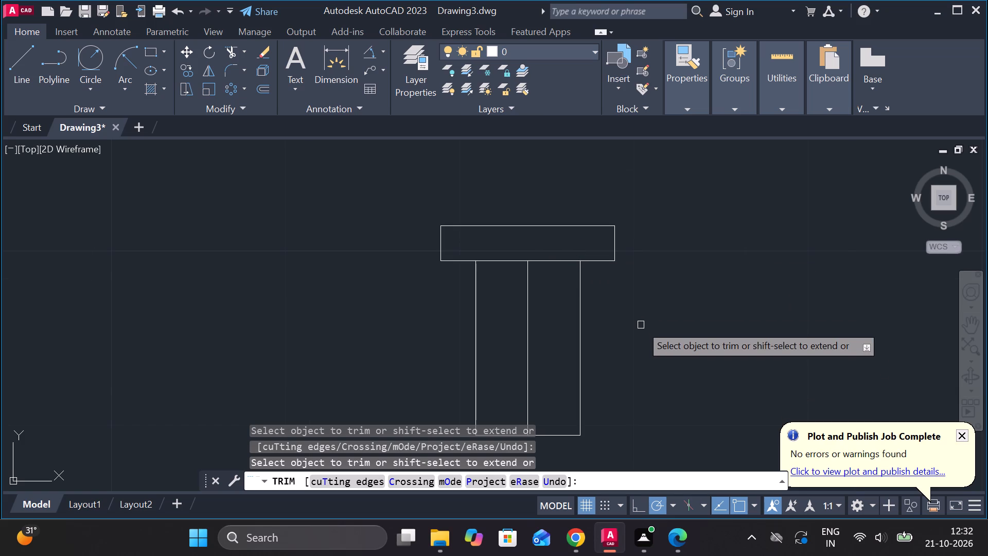
scroll(641, 325, "down", 1)
key("Escape")
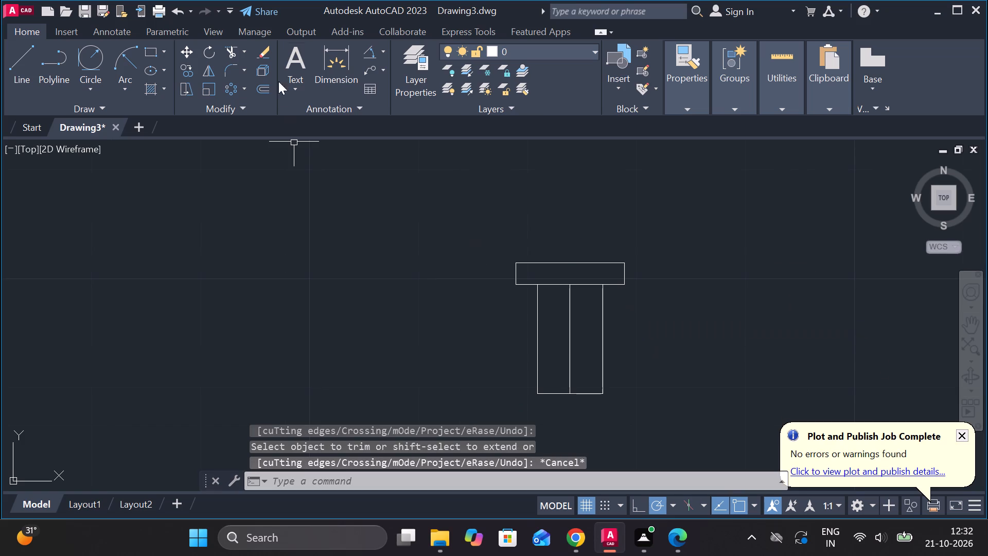
Draw a shallow start-end-radius arc between the stem's two bottom corners, bulging below the base.
left_click(125, 61)
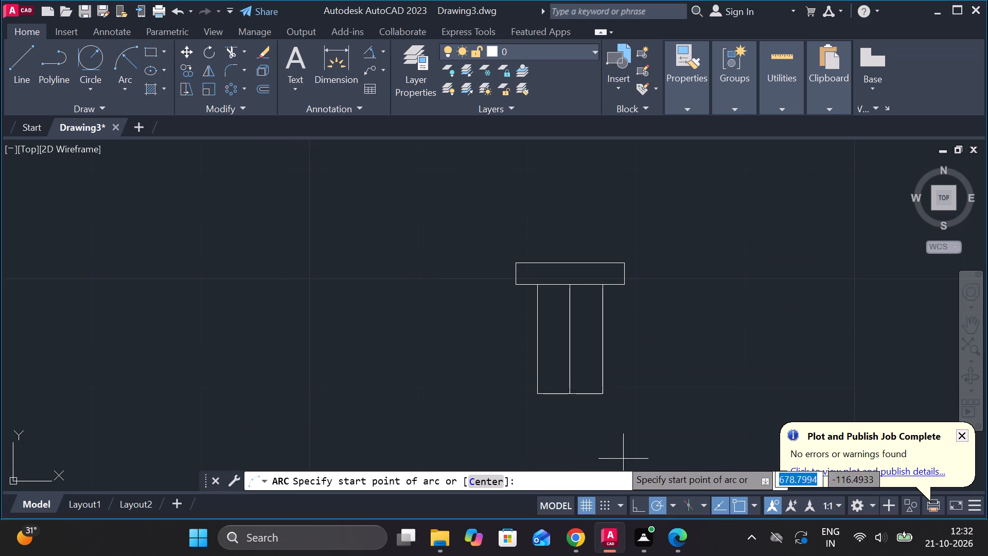
left_click(533, 402)
left_click(604, 396)
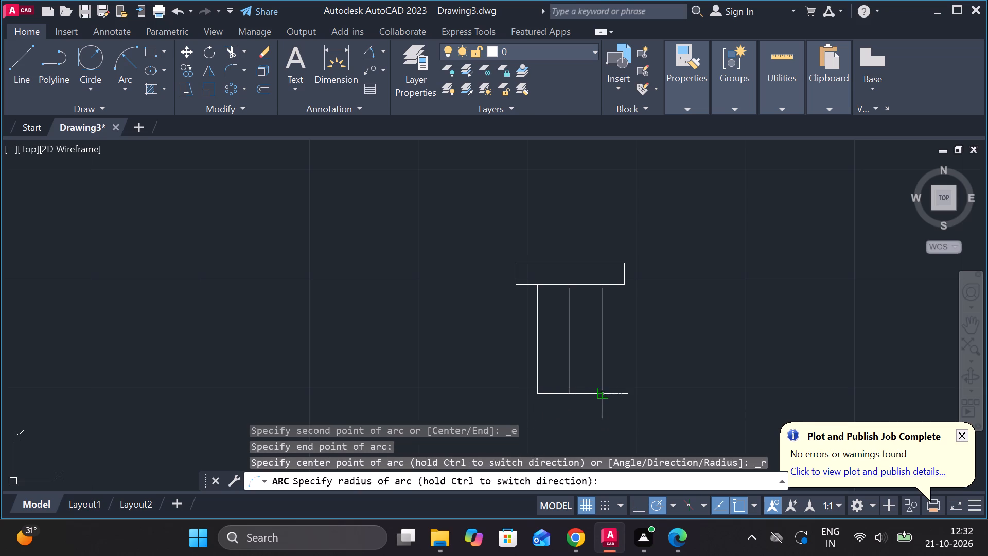
left_click(718, 387)
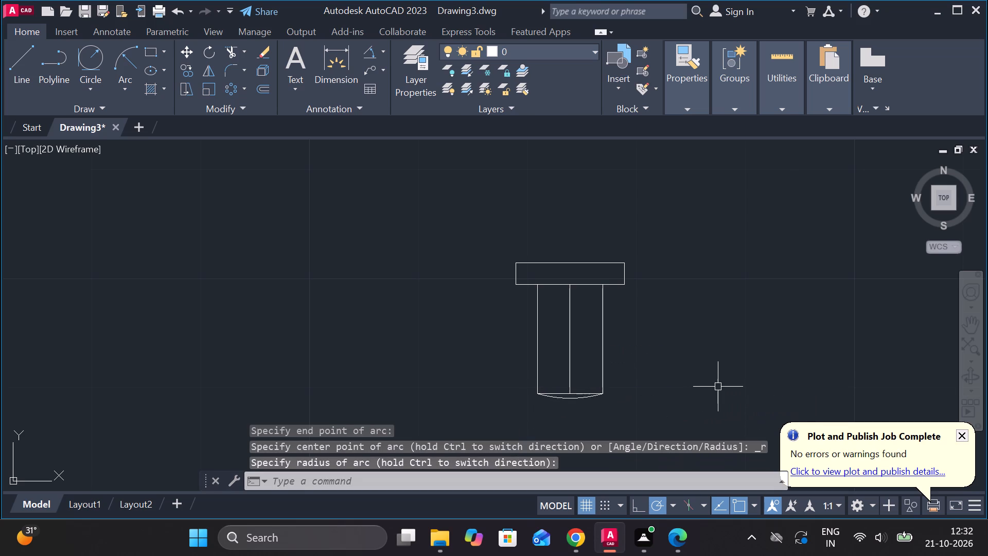
scroll(671, 378, "down", 1)
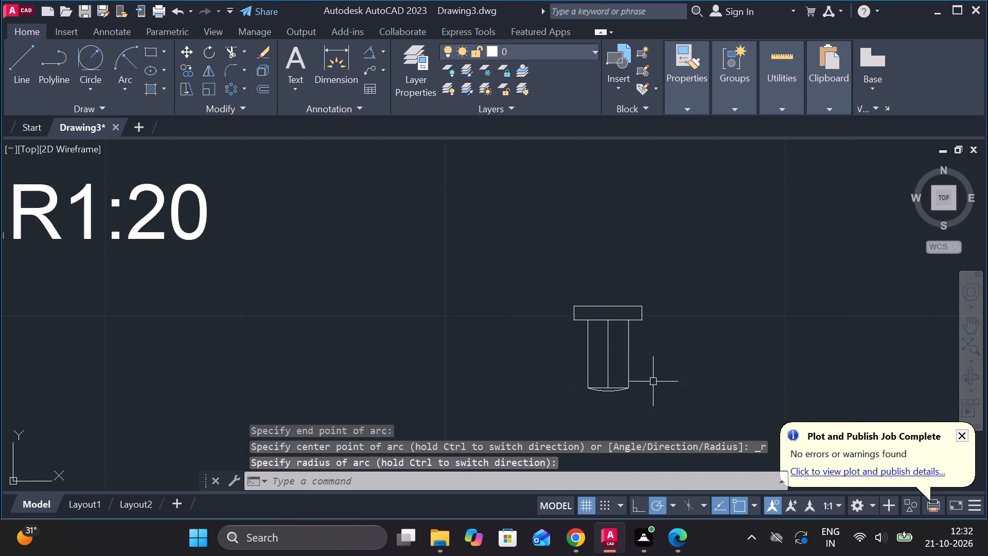
middle_click_drag(640, 366, 598, 352)
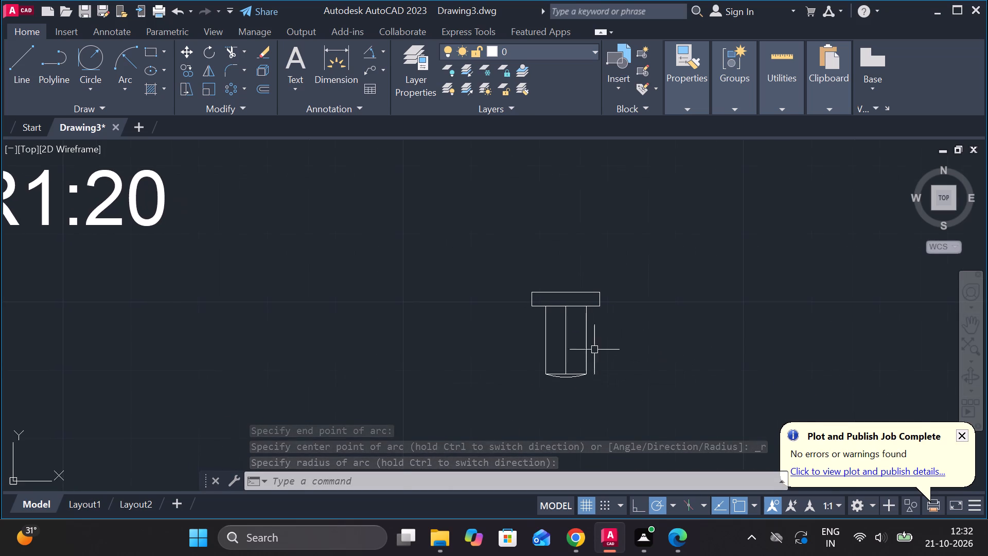
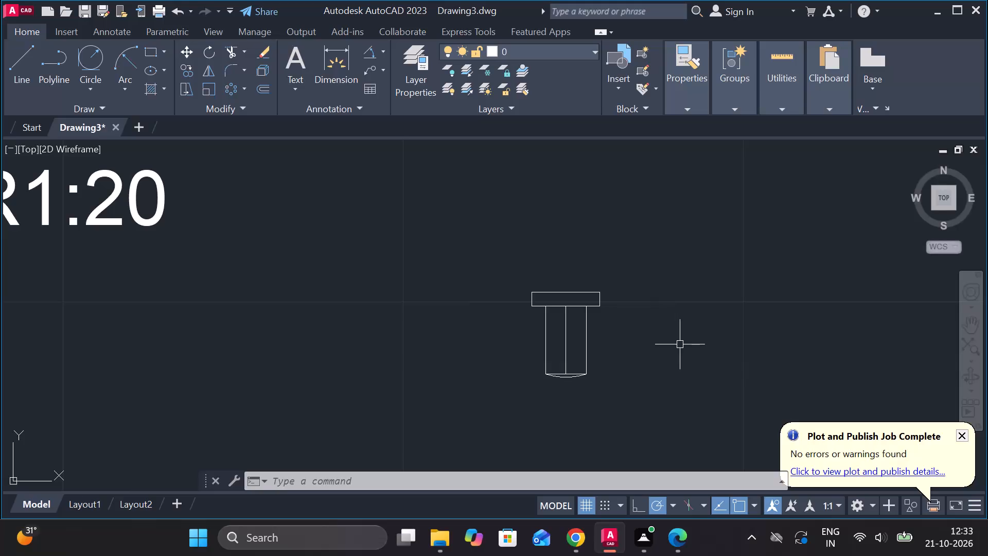
Draw a closed 5 by 2 unit rectangle with lines, to the right of the pin's head and level with its top edge.
middle_click_drag(633, 333, 558, 289)
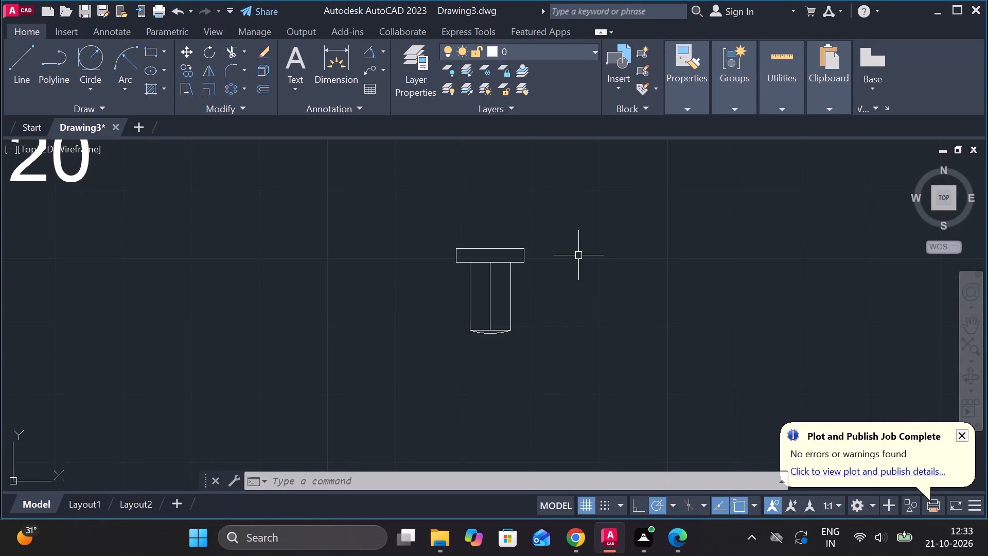
key("l")
key("Return")
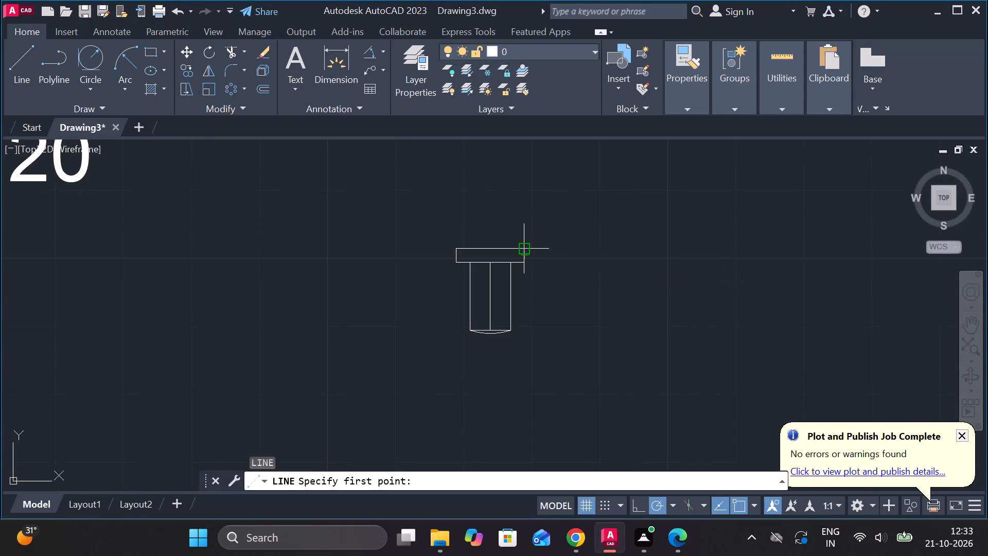
left_click(583, 249)
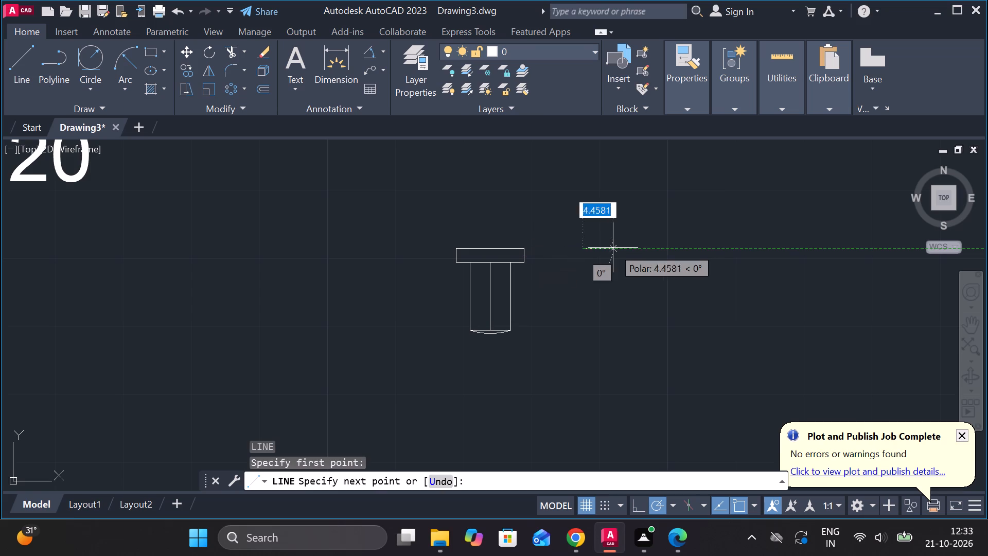
type("5")
key("space")
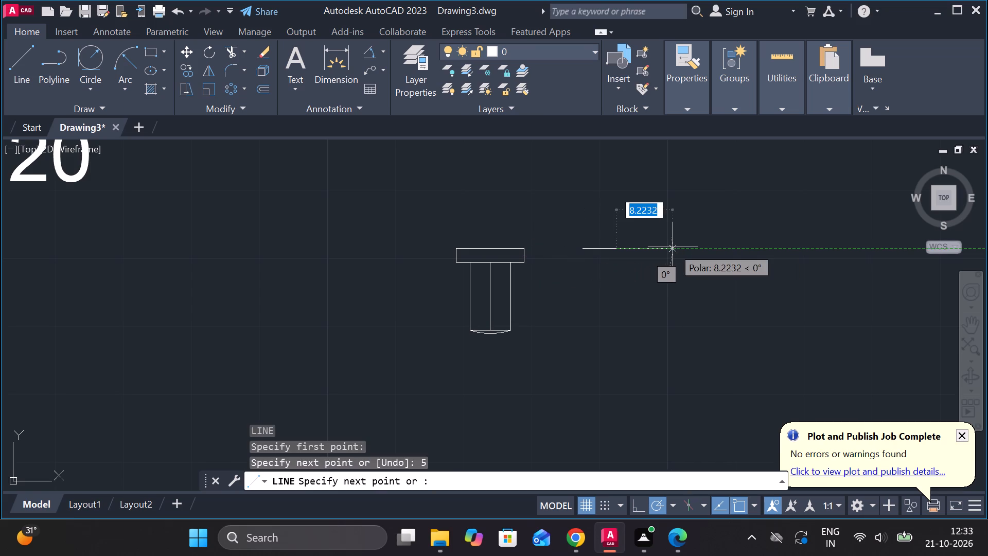
scroll(601, 274, "up", 1)
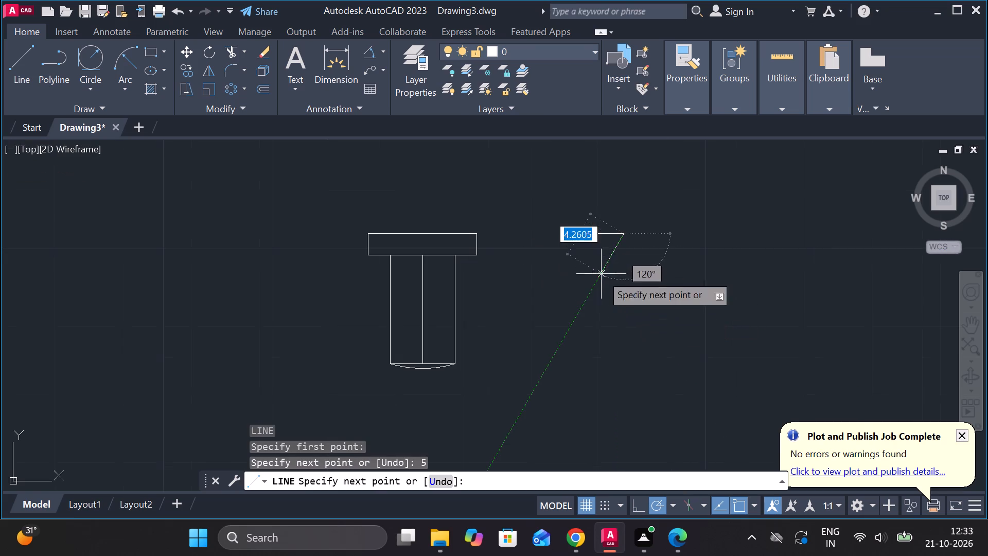
type("2")
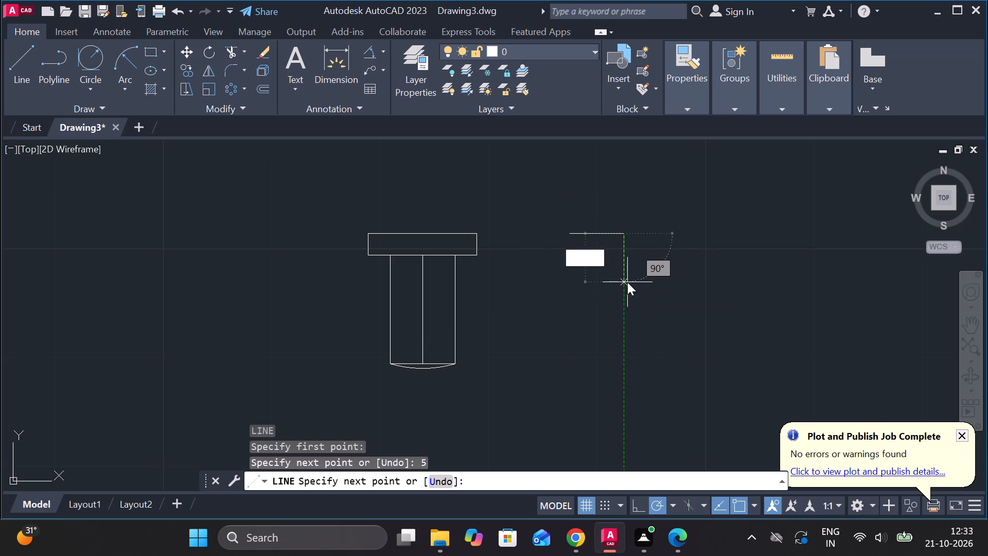
key("space")
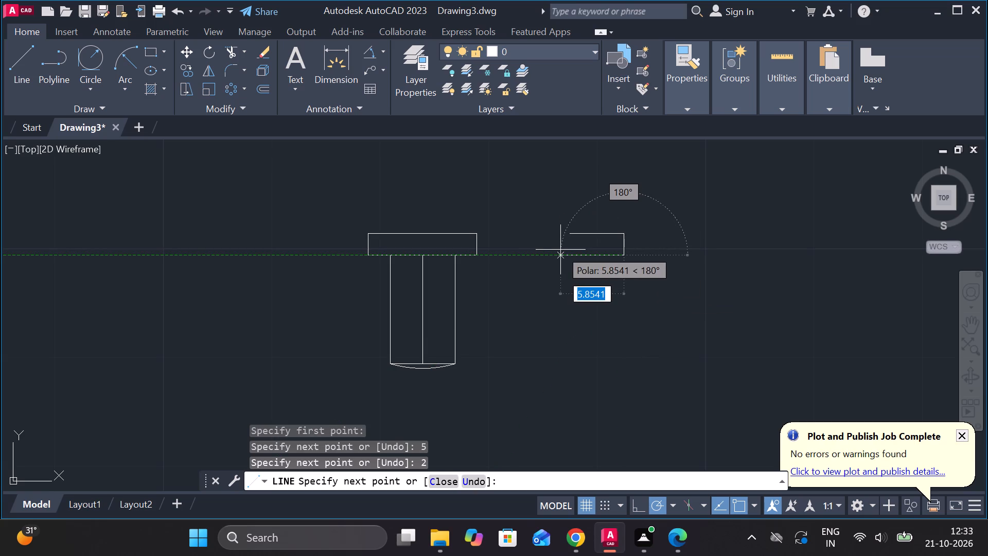
type("5")
key("space")
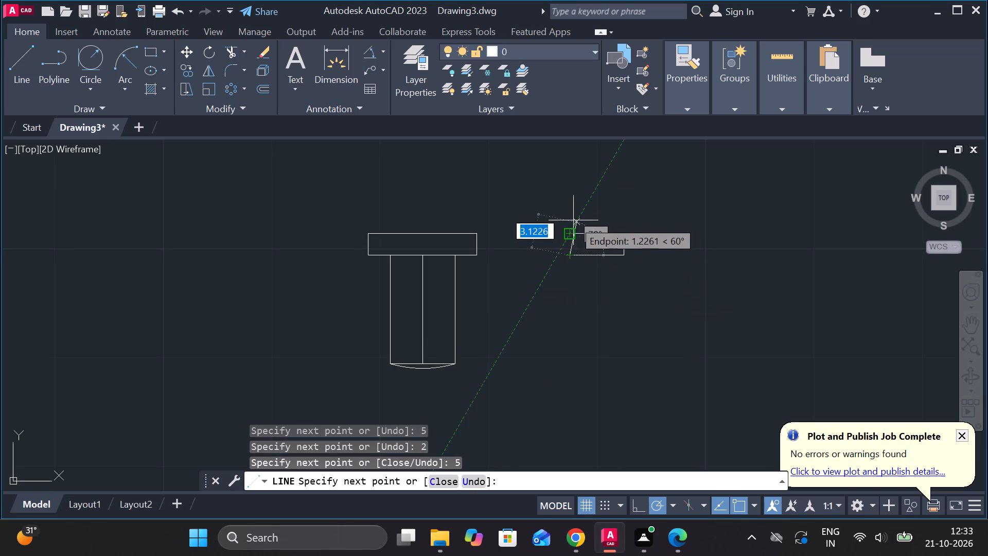
type("2")
key("space")
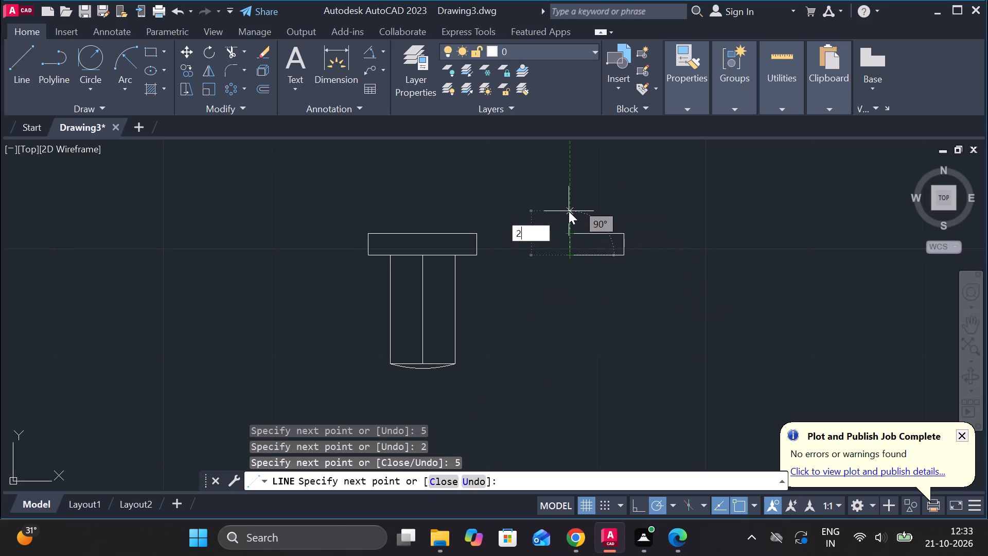
key("Escape")
Draw lines from the small rectangle's bottom midpoint: 10 units down, 1.5 units right, and about 10.3 units up into the rectangle.
key("l")
key("Return")
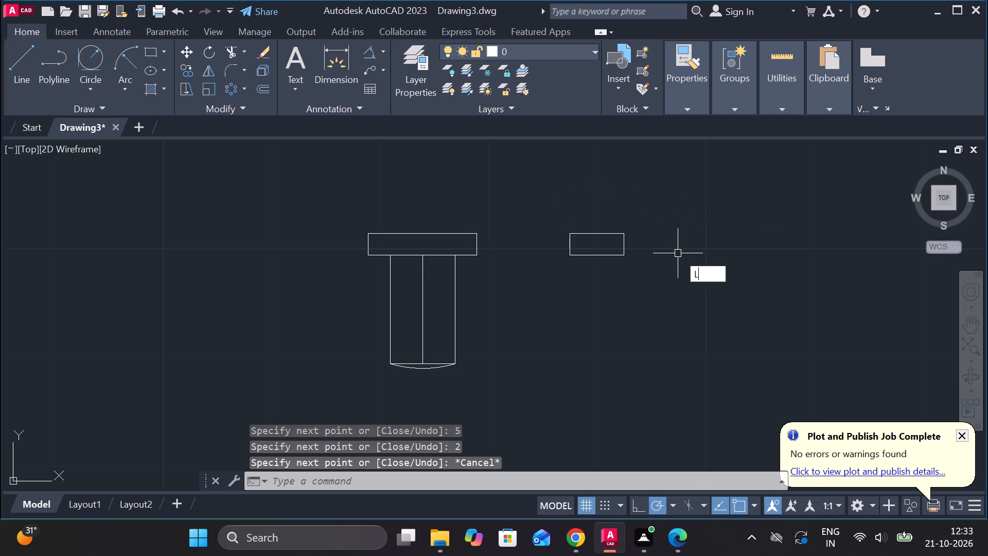
left_click(598, 256)
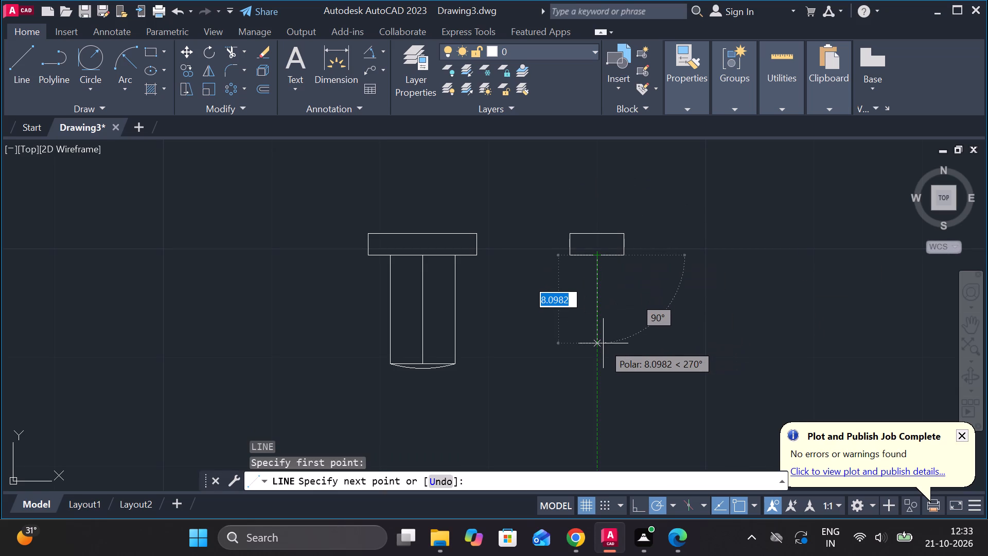
type("10")
key("Return")
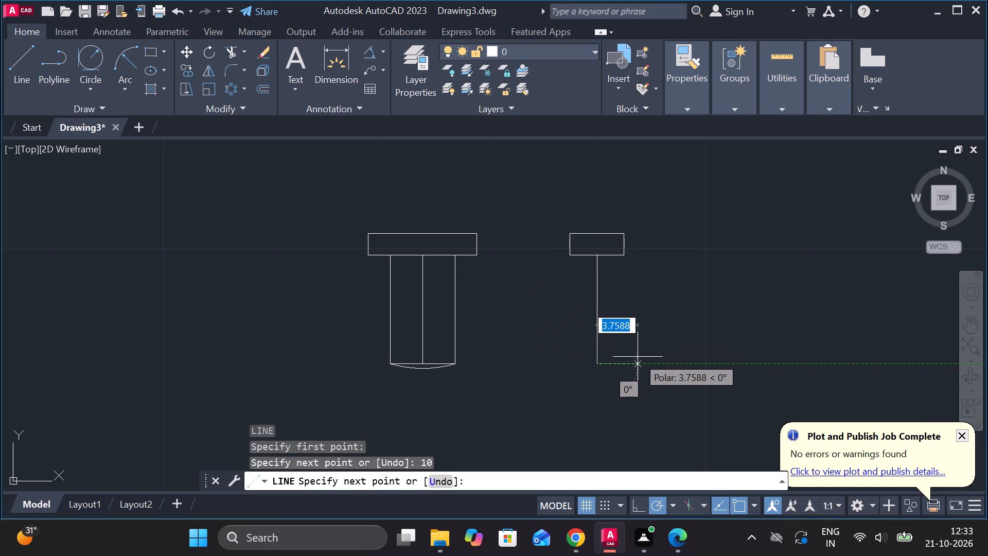
type("3")
key("space")
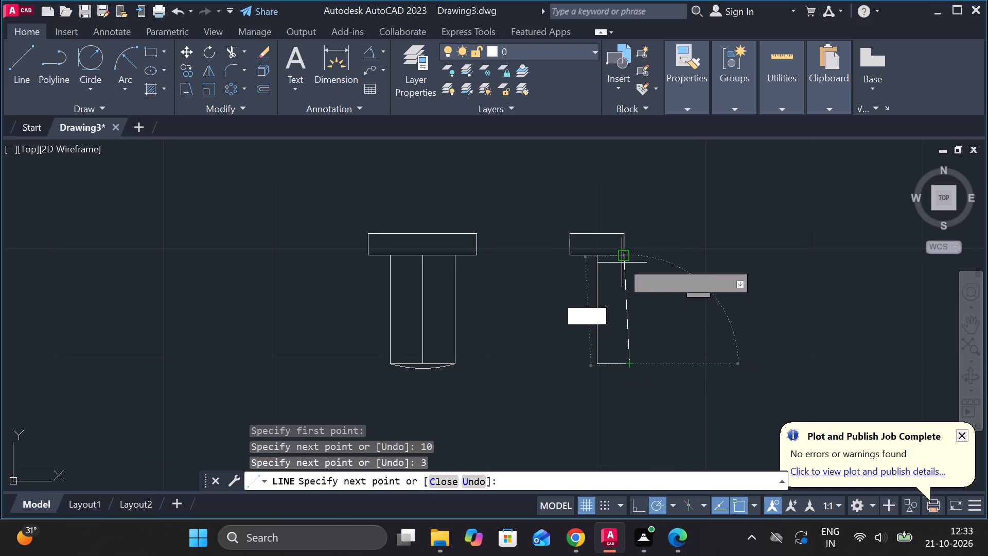
scroll(622, 261, "up", 2)
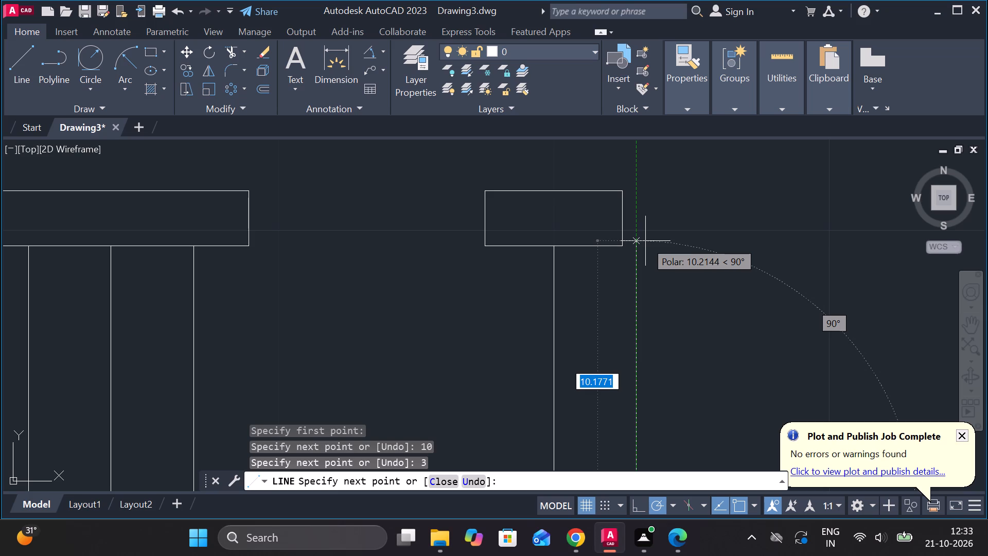
key("ctrl+z")
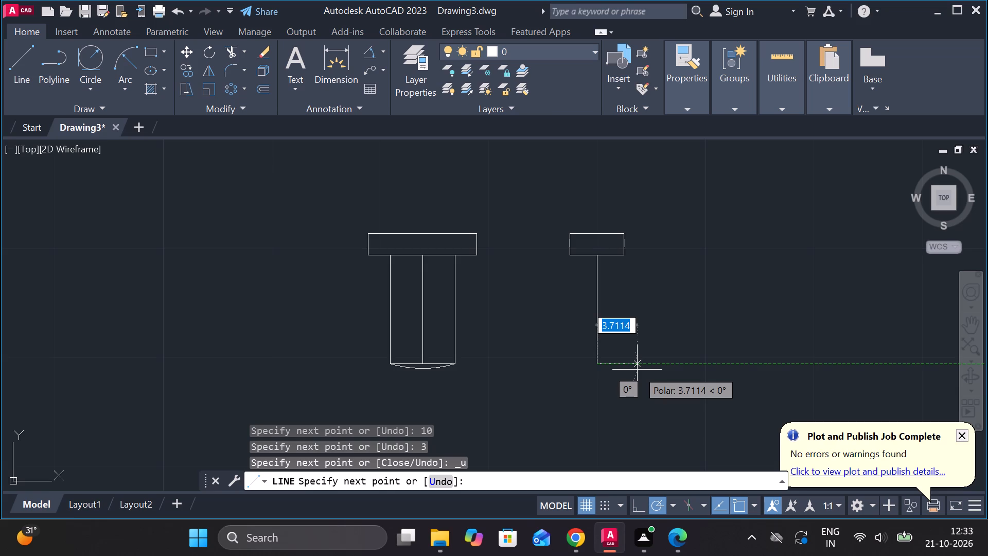
type("1.5")
key("space")
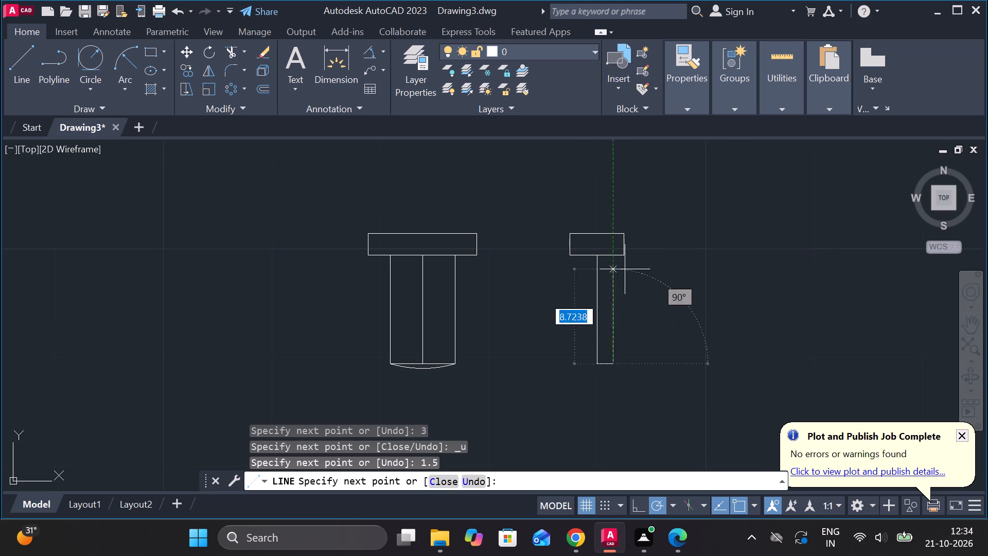
scroll(618, 238, "up", 1)
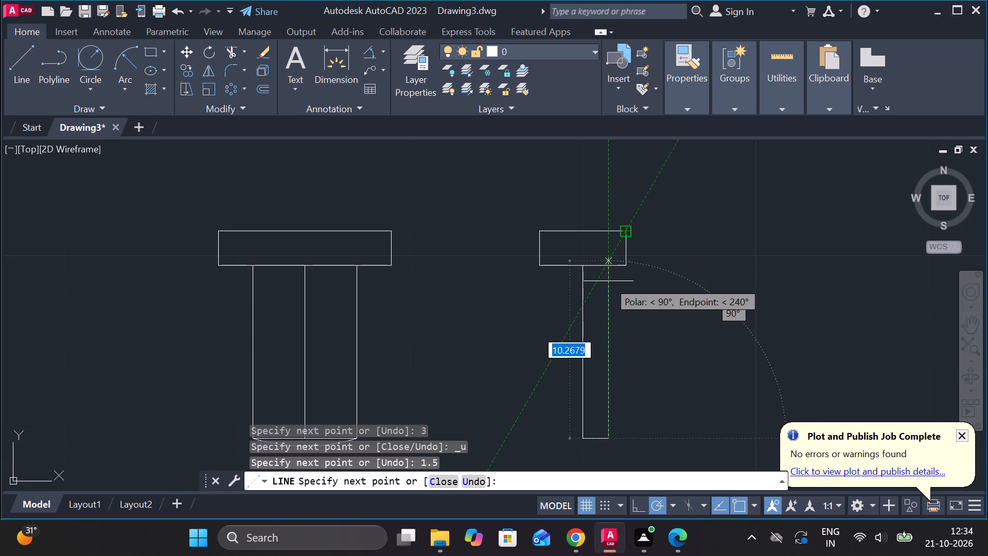
left_click(608, 281)
key("Escape")
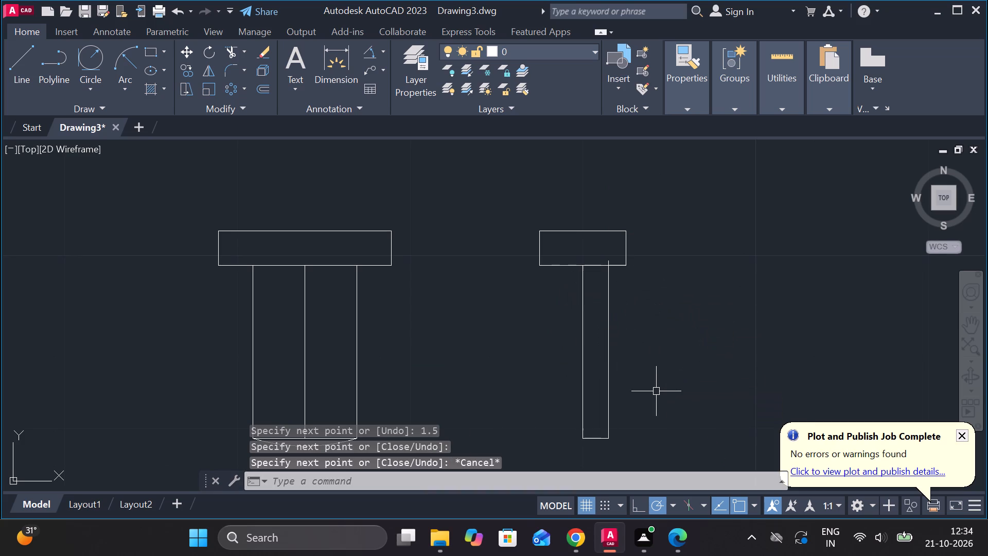
Draw the narrow stem's other side: 1.5 units left from the centre line's lower end and about 10.4 units up into the rectangle.
key("l")
key("Return")
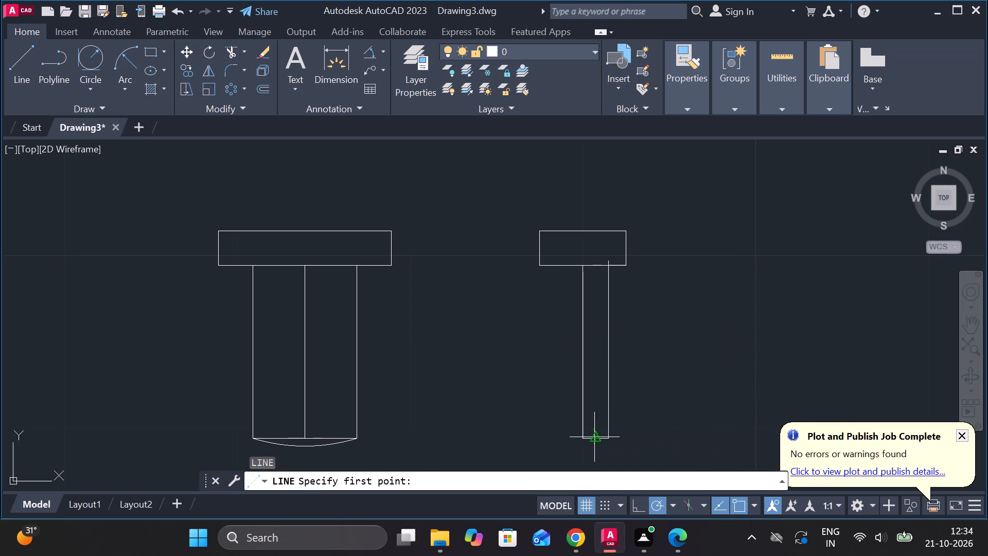
left_click(587, 437)
type("1.5")
key("Return")
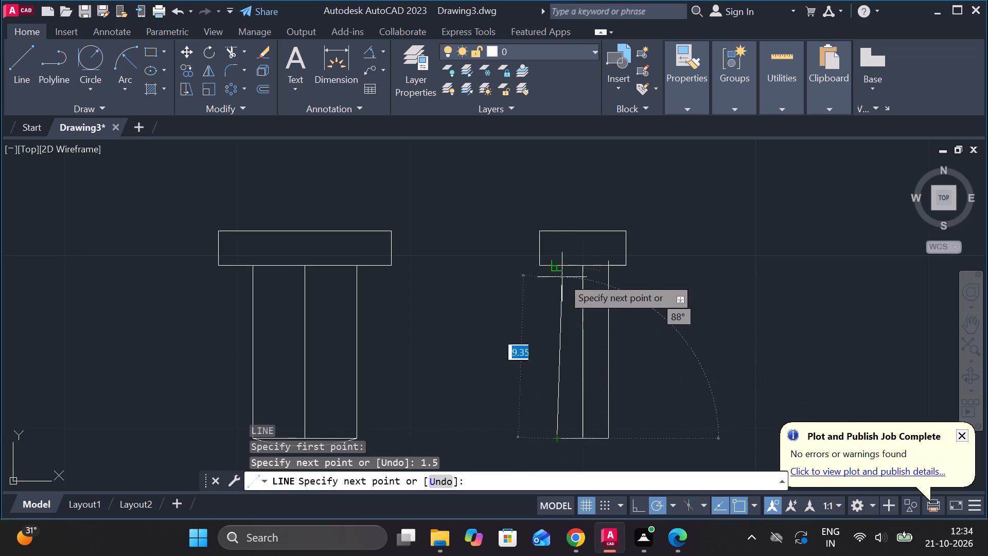
scroll(560, 259, "up", 1)
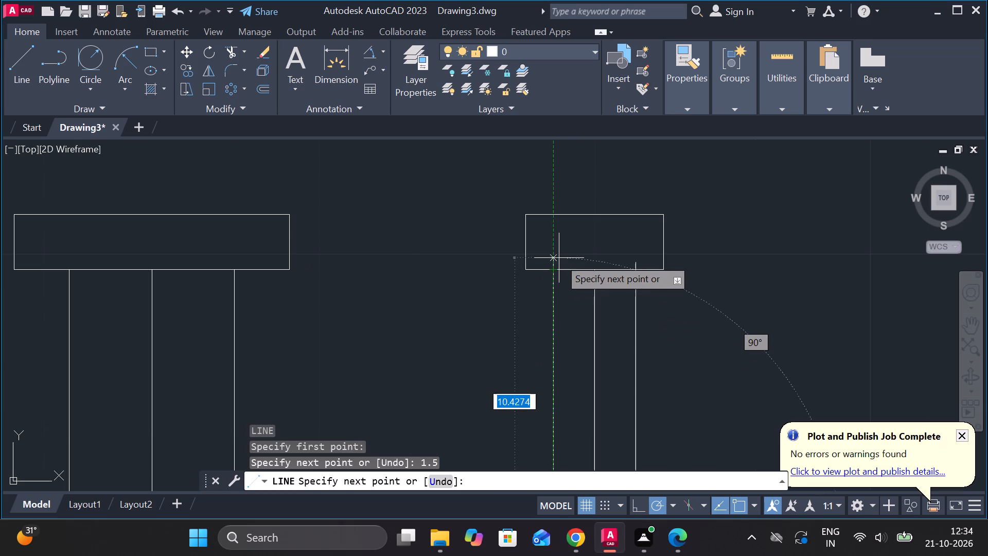
left_click(558, 257)
key("Escape")
Trim the two stem side-line ends that project into the small rectangle.
type("TR")
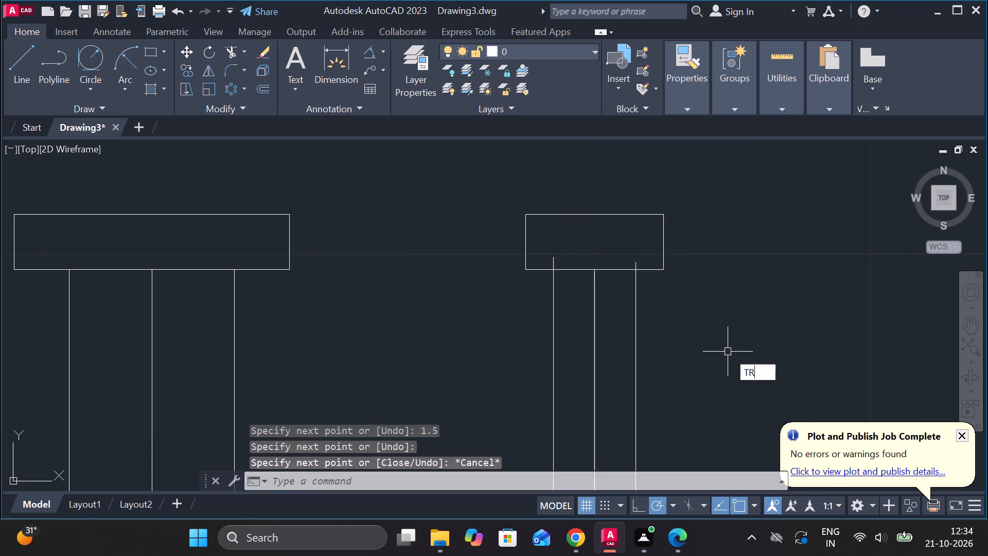
key("space")
left_click(556, 258)
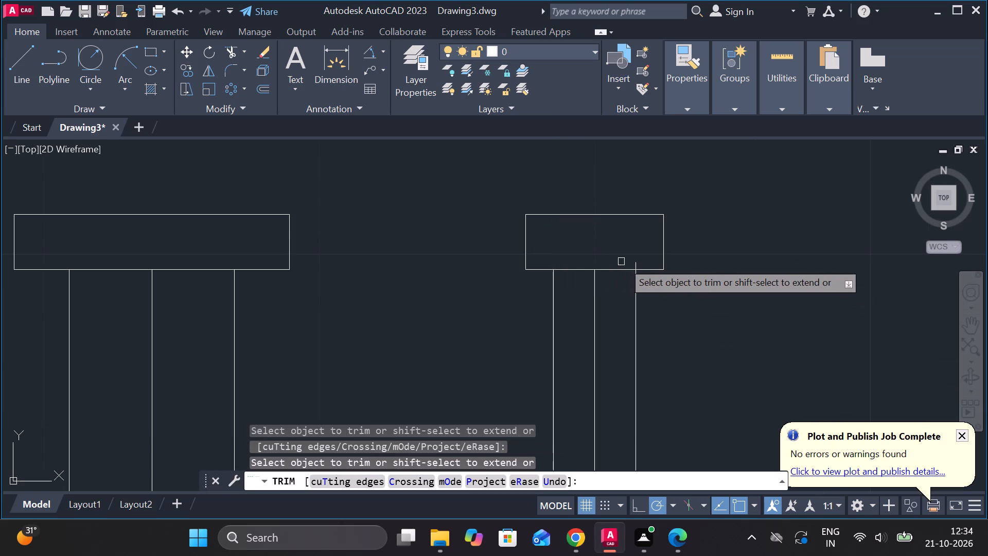
left_click(632, 262)
Draw a shallow start-end-radius arc between the narrow stem's two bottom corners, bulging below the base.
scroll(675, 303, "down", 2)
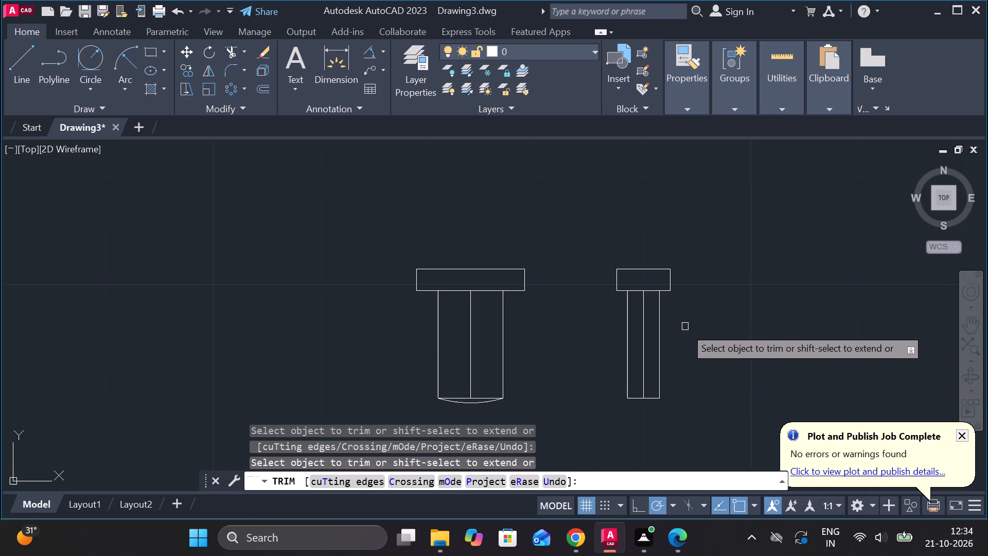
scroll(684, 330, "down", 1)
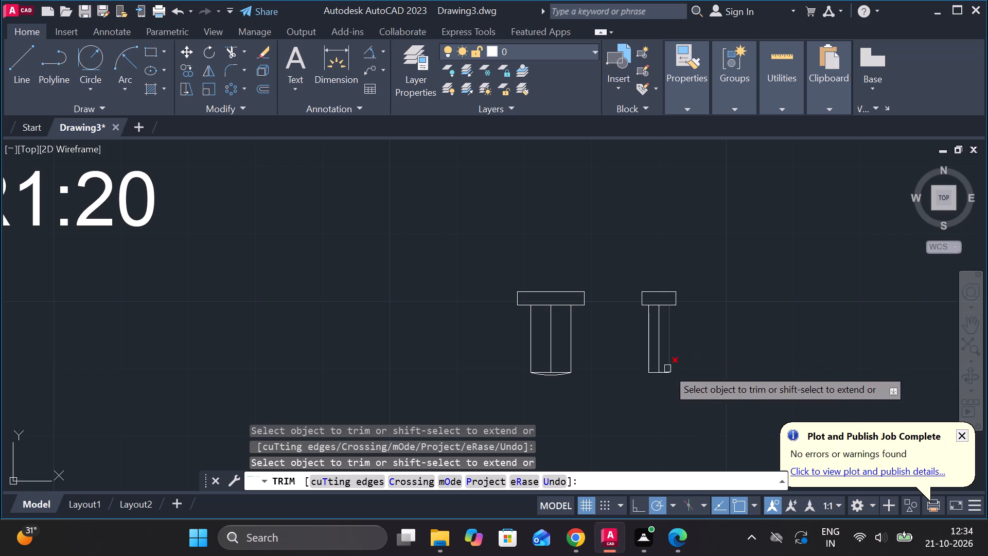
left_click(130, 56)
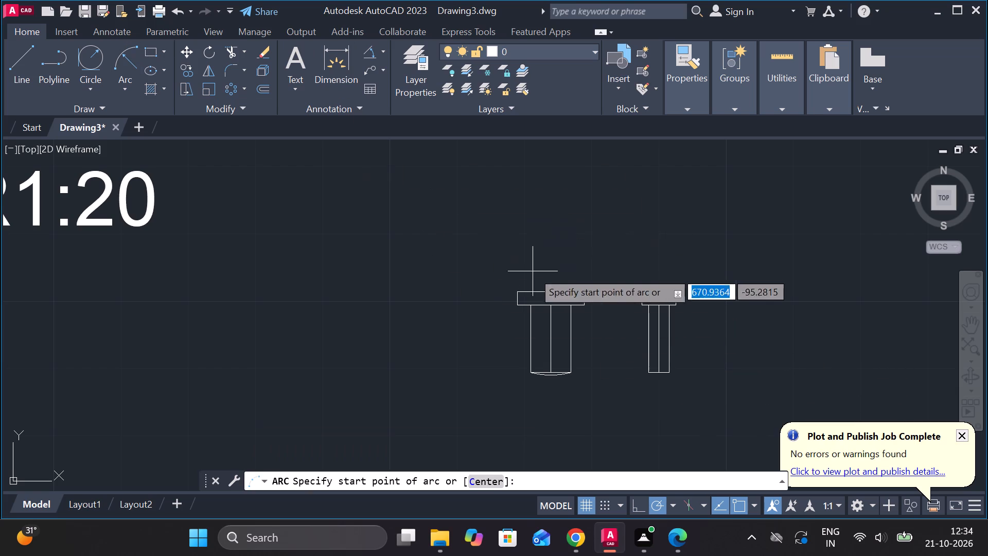
scroll(715, 386, "up", 2)
left_click(544, 353)
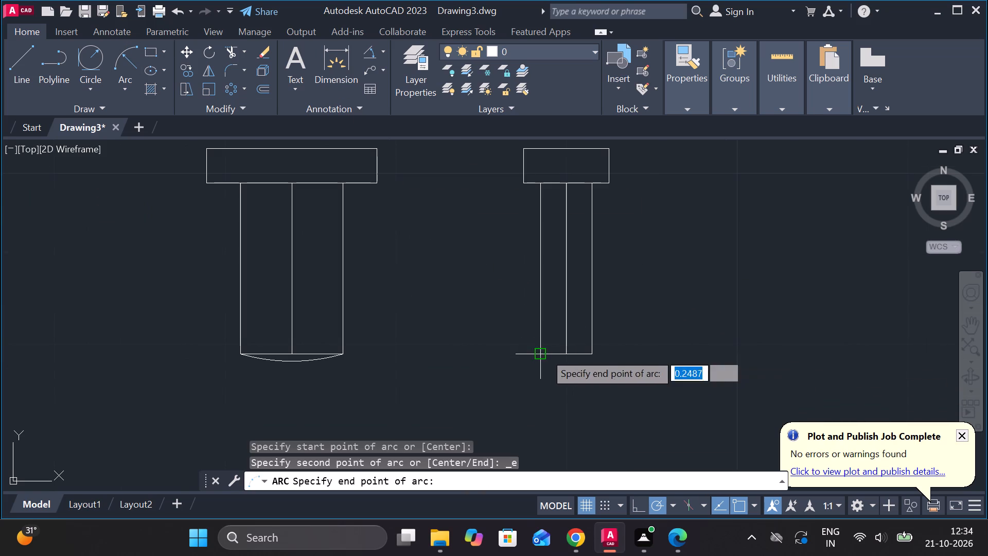
left_click(599, 352)
left_click(668, 367)
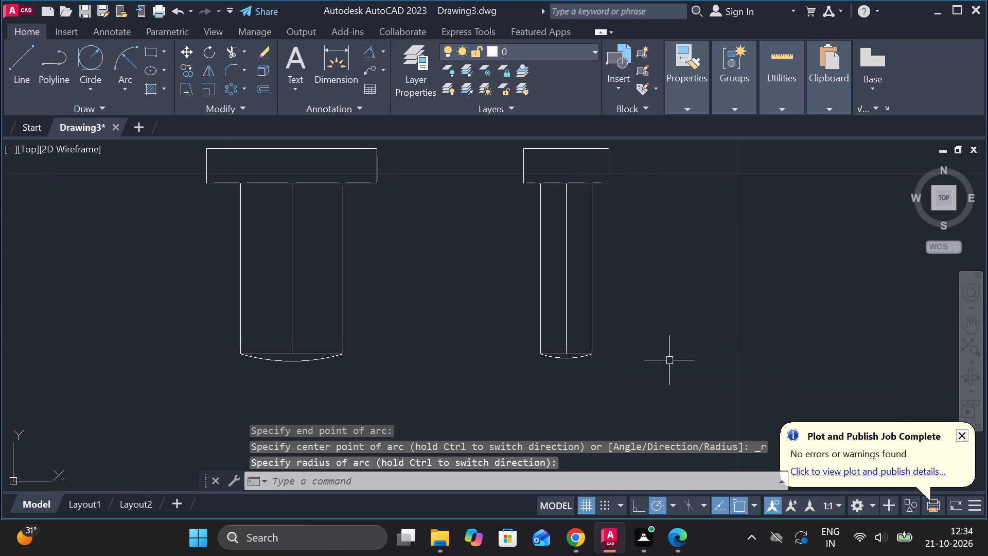
Copy the whole wider pin and place the duplicate to the left of the original, with the heads aligned.
middle_click_drag(657, 306, 631, 363)
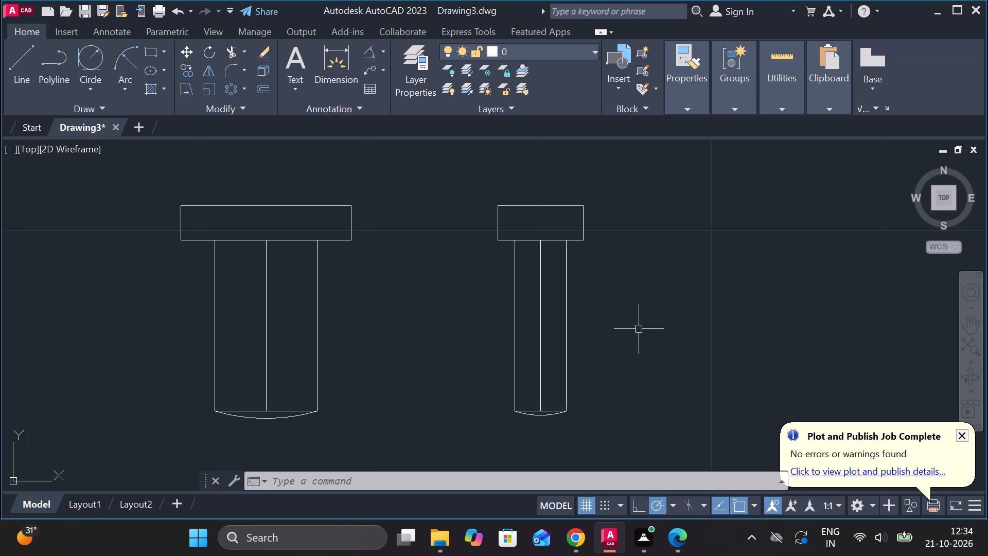
scroll(517, 364, "down", 1)
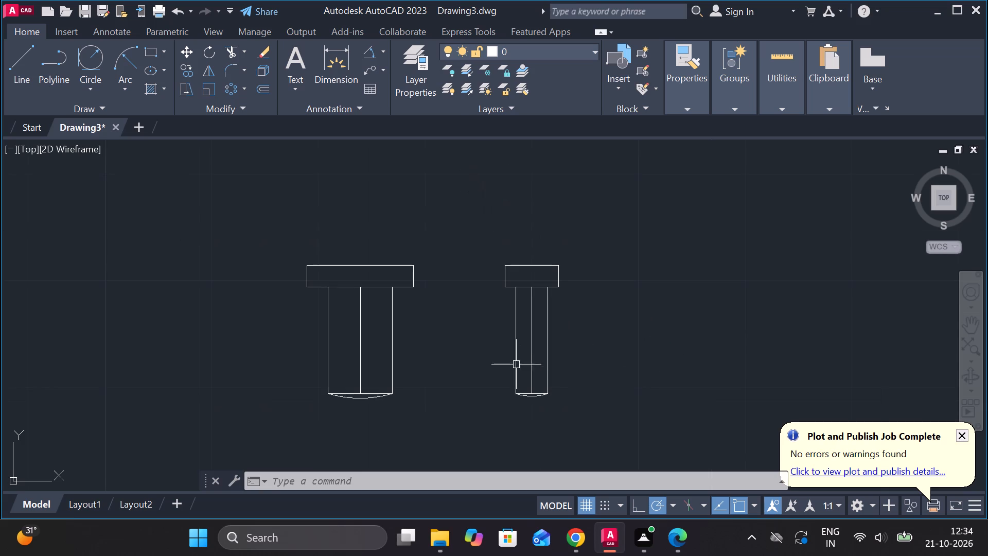
left_click_drag(264, 237, 308, 277)
left_click(442, 425)
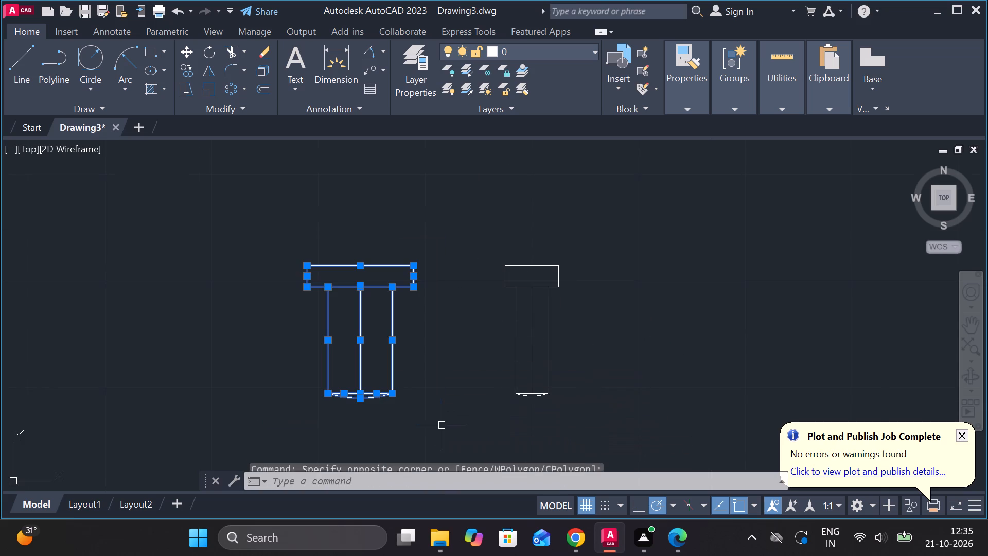
type("CO")
key("Return")
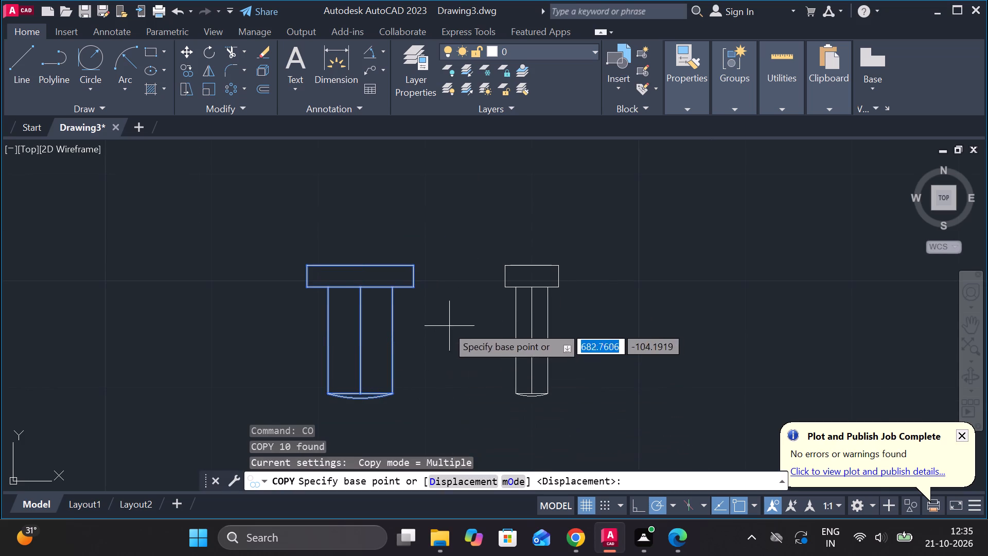
middle_click_drag(456, 328, 638, 328)
left_click(484, 265)
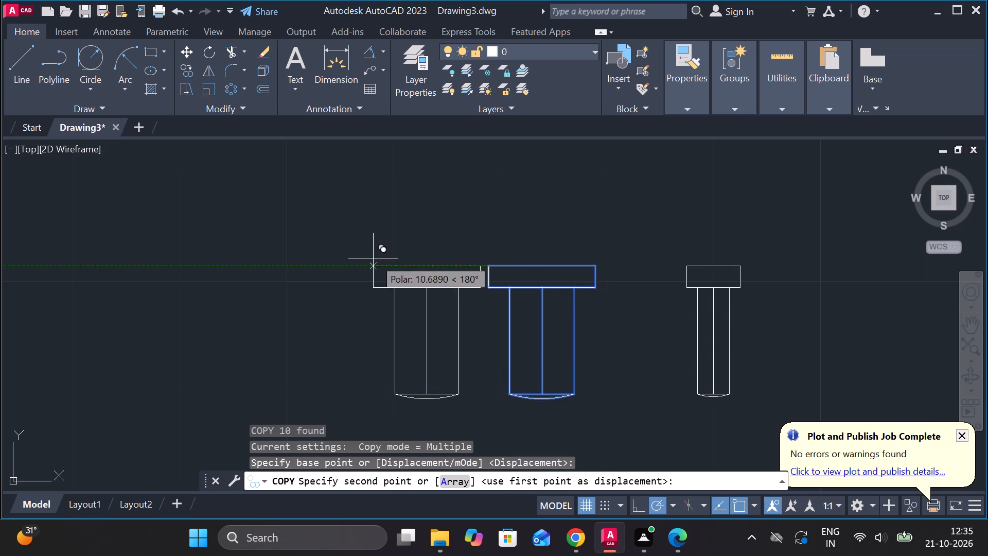
left_click(346, 256)
key("Escape")
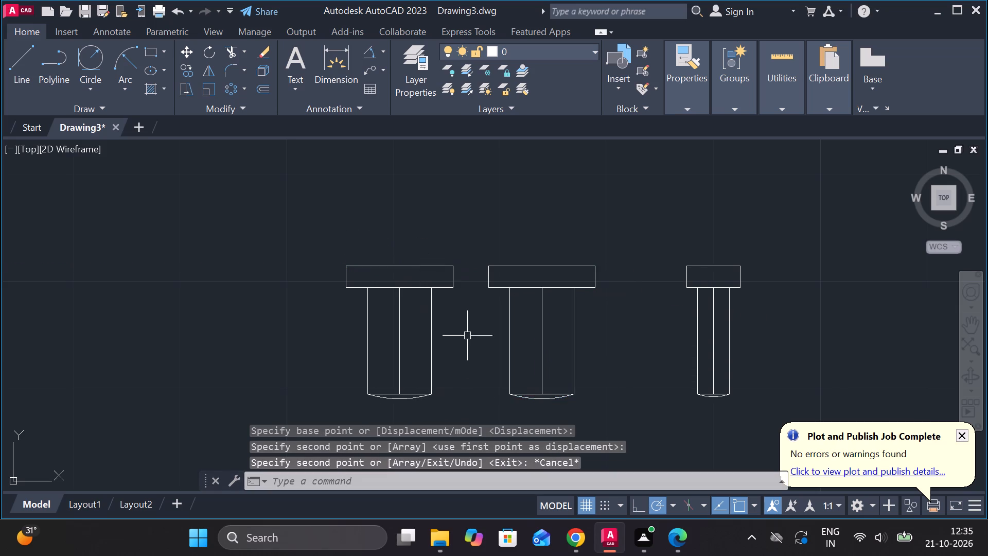
middle_click_drag(483, 337, 518, 337)
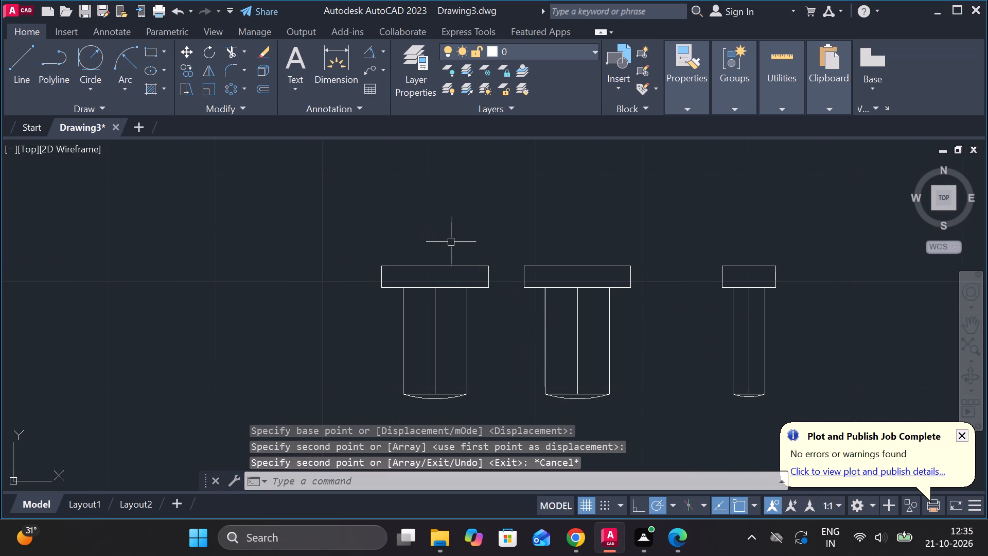
Erase the four lines of the head rectangle on the duplicated wide pin.
left_click(379, 271)
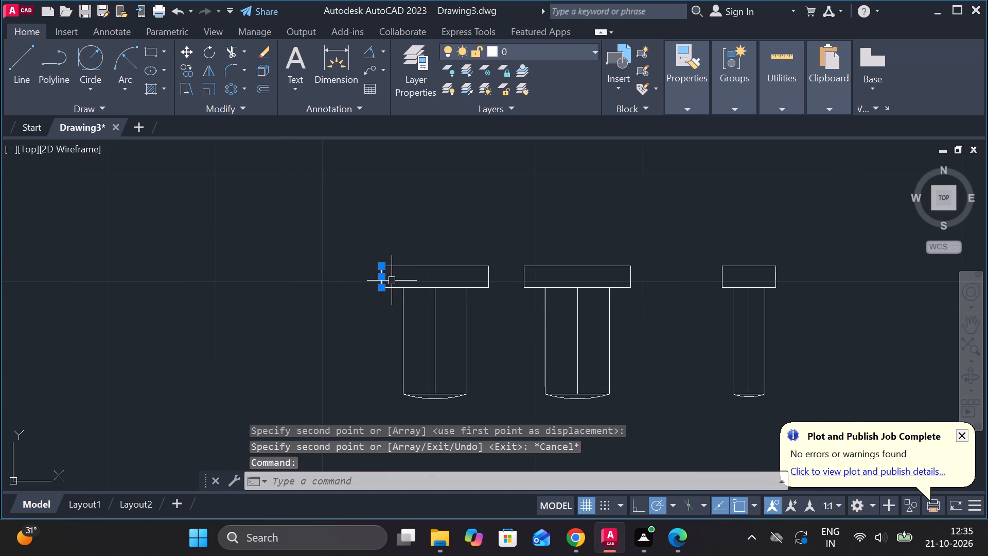
left_click(393, 285)
left_click(409, 265)
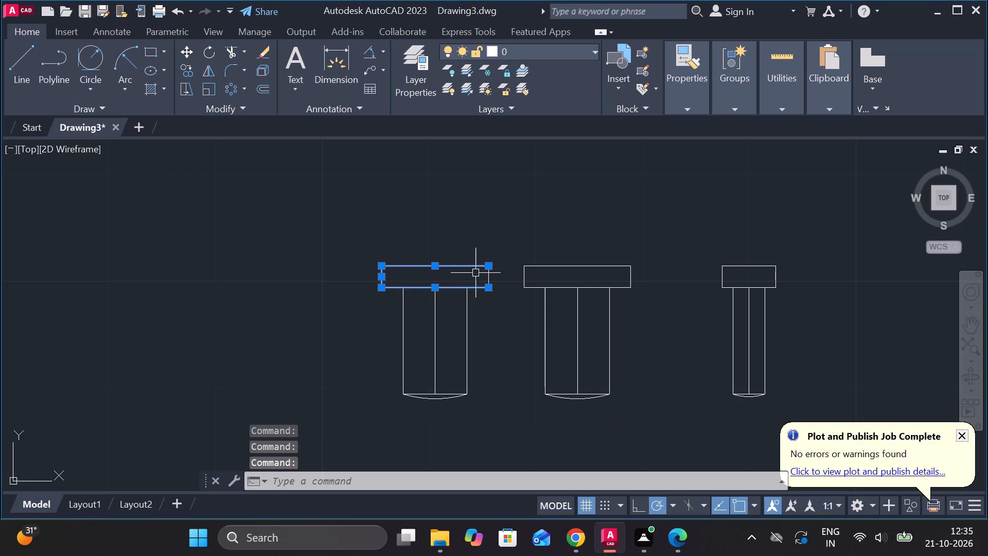
left_click(488, 274)
type("E")
key("space")
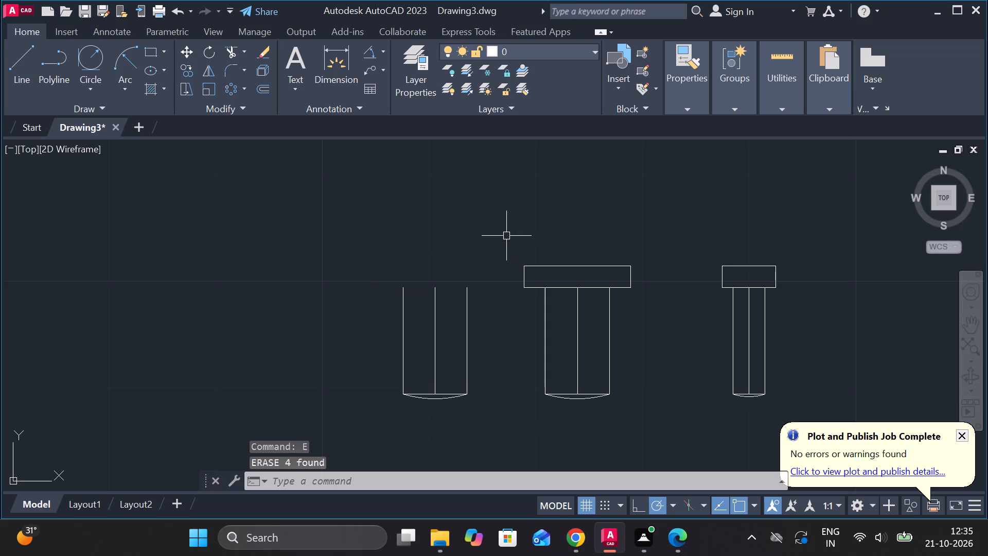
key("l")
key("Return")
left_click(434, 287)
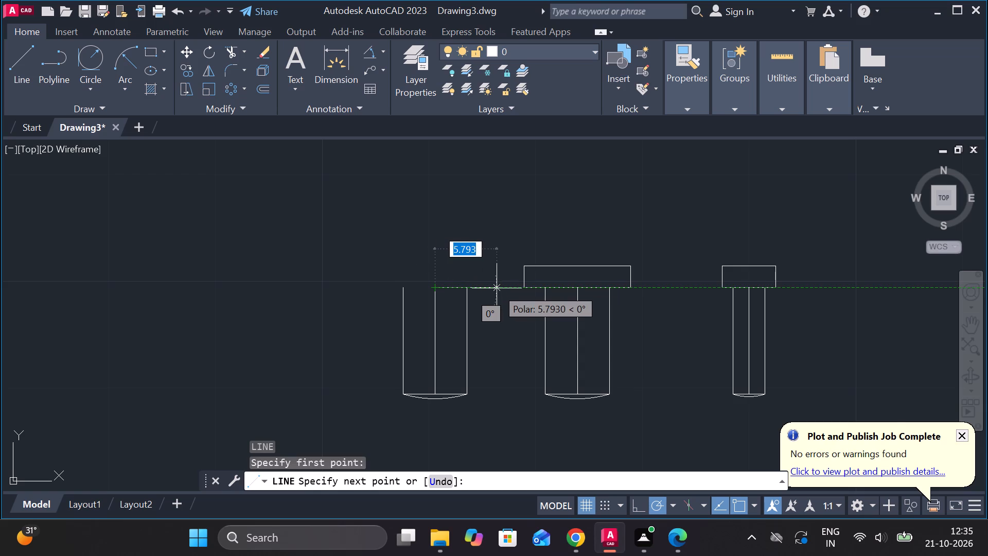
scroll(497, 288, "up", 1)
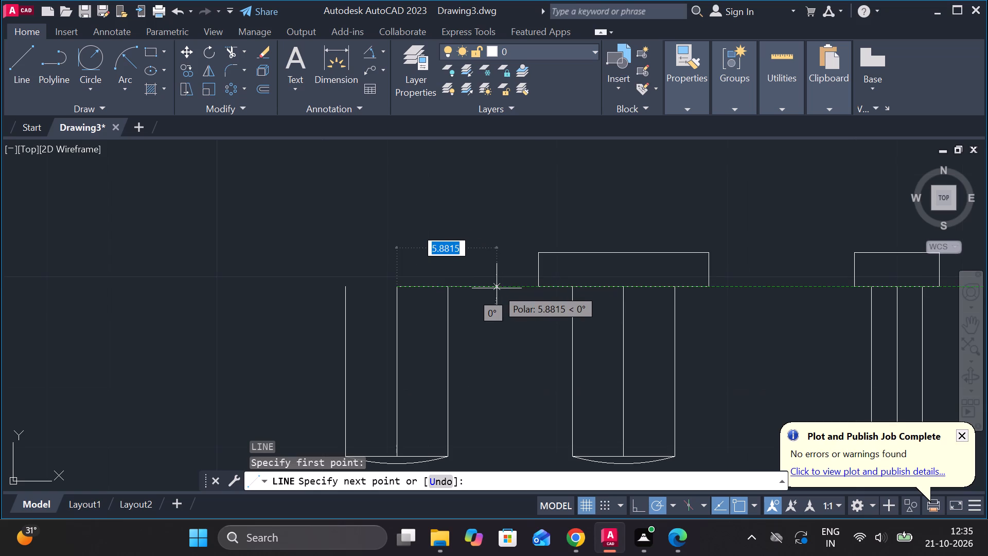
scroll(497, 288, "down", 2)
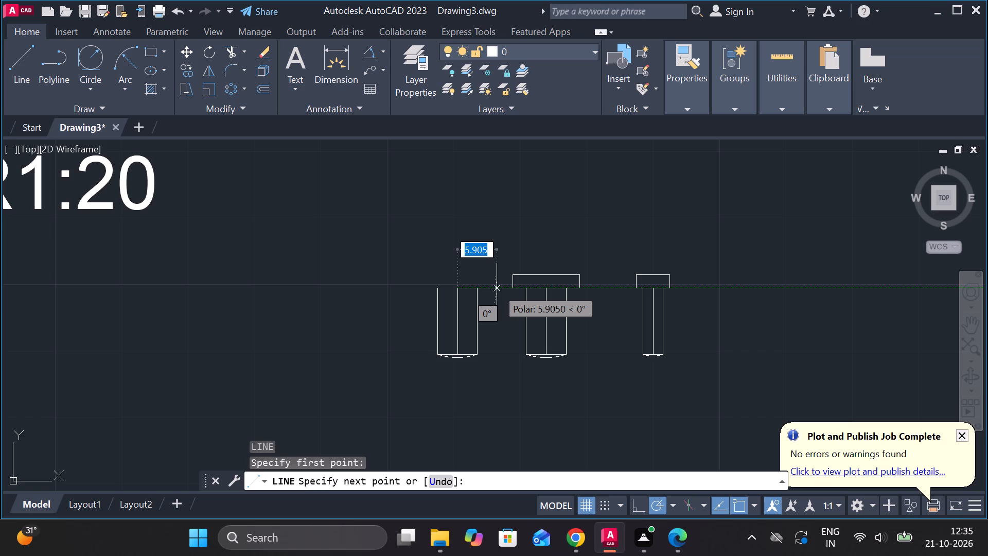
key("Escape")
Erase the remaining stem of the duplicated wide pin, including its centre line and bottom arc.
left_click(417, 276)
left_click(497, 372)
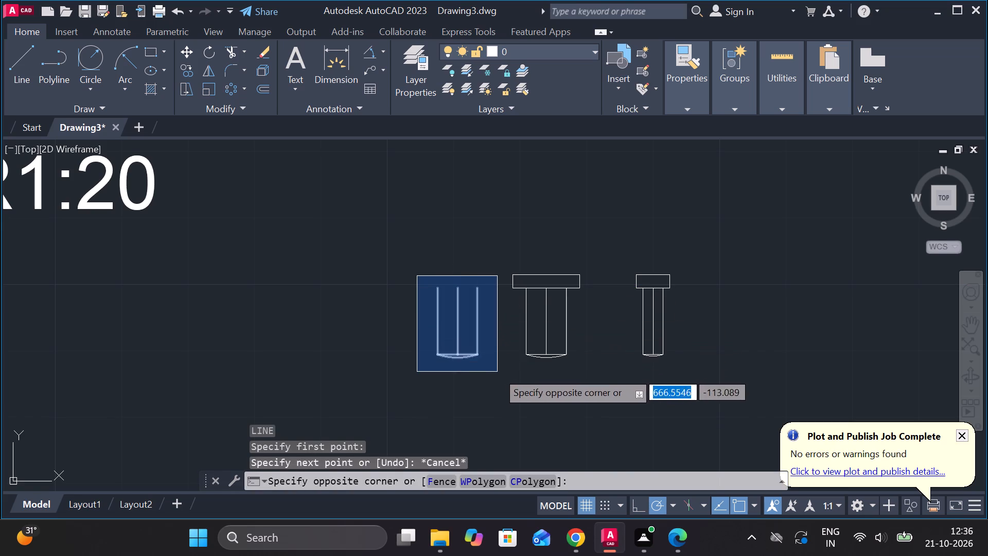
key("e")
key("space")
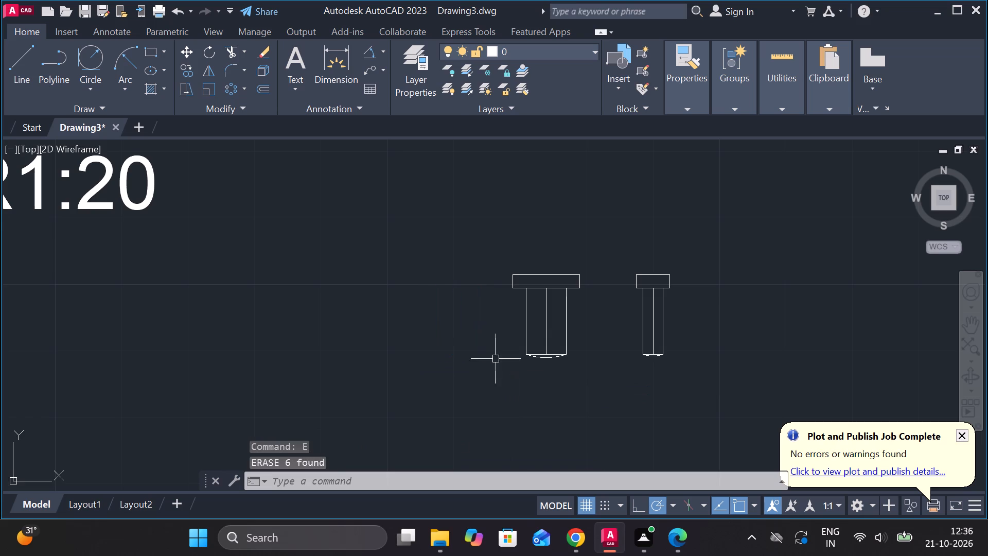
Add a vertical linear dimension for the wide pin's head thickness, placed to the left of the head.
scroll(699, 342, "down", 3)
middle_click_drag(724, 350, 671, 347)
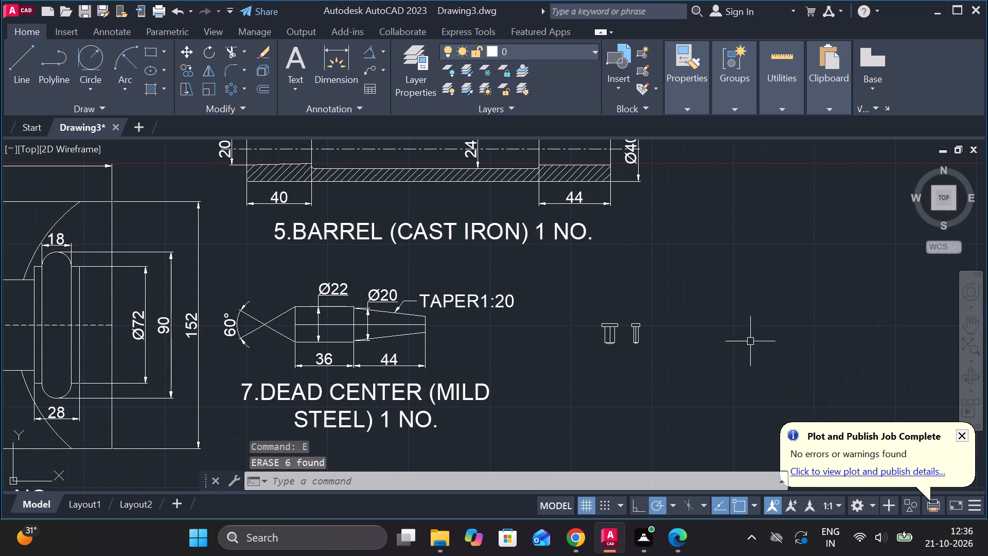
scroll(676, 335, "up", 2)
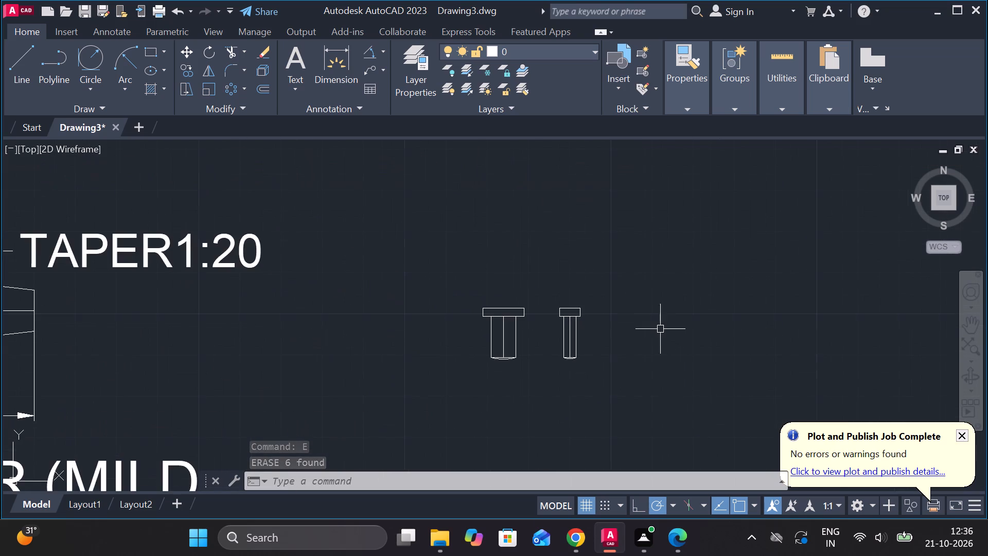
scroll(660, 329, "up", 1)
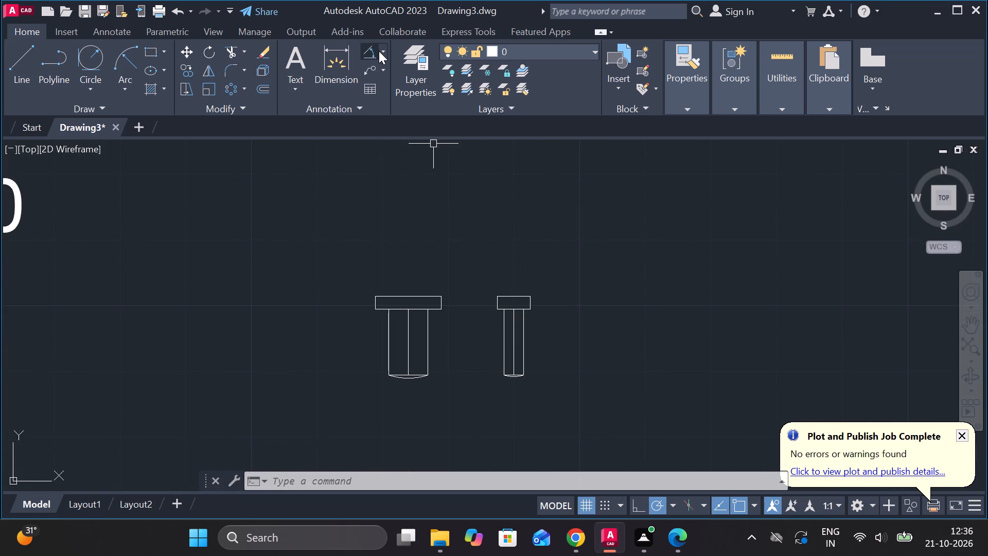
left_click(379, 51)
left_click(383, 48)
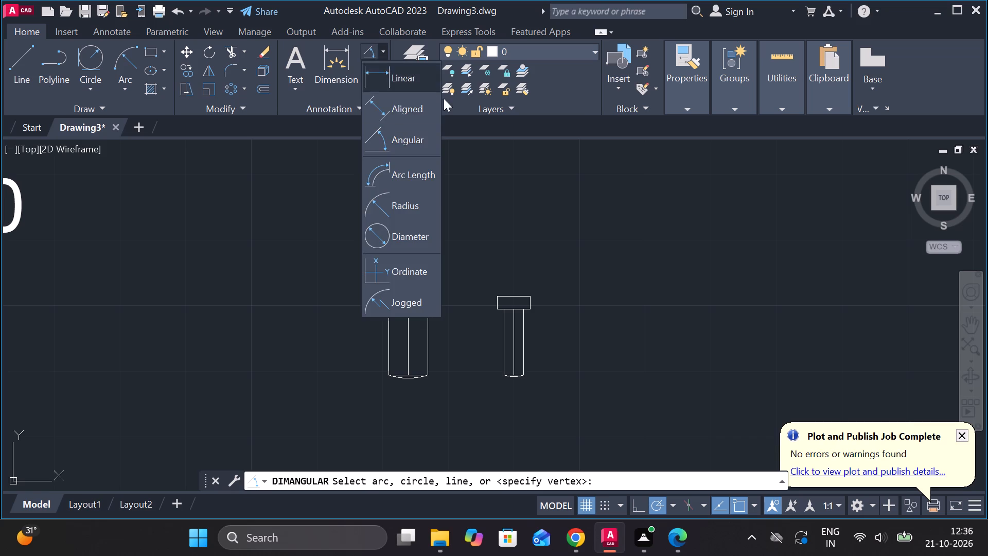
left_click(394, 82)
left_click(376, 296)
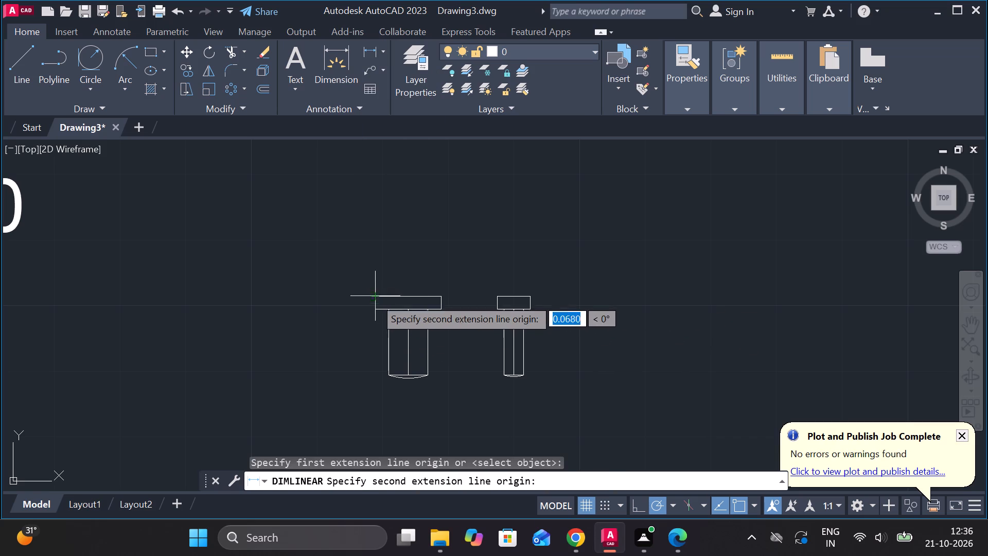
left_click(372, 312)
left_click(336, 321)
Add a horizontal linear dimension for the wide pin's head width, placed above the head.
key("space")
left_click(375, 291)
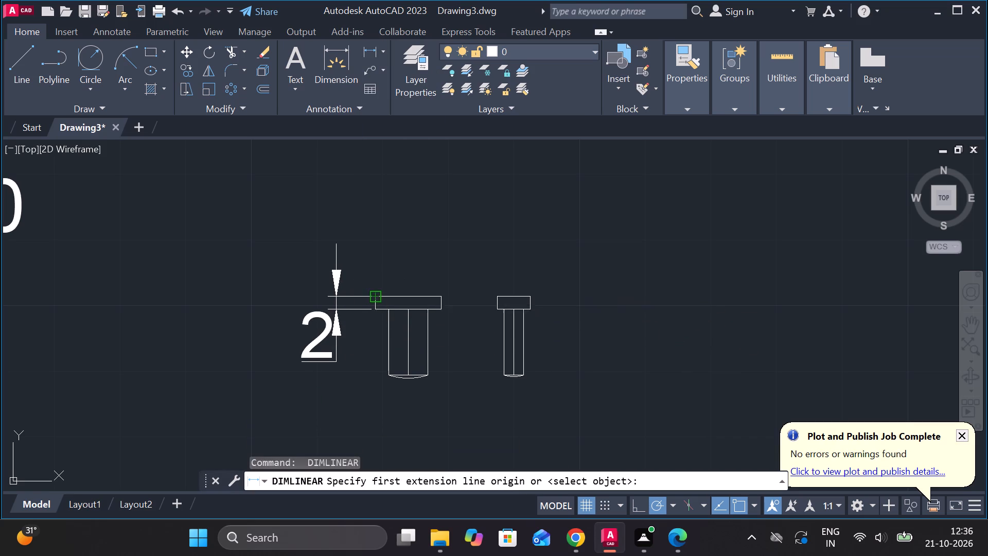
left_click(439, 297)
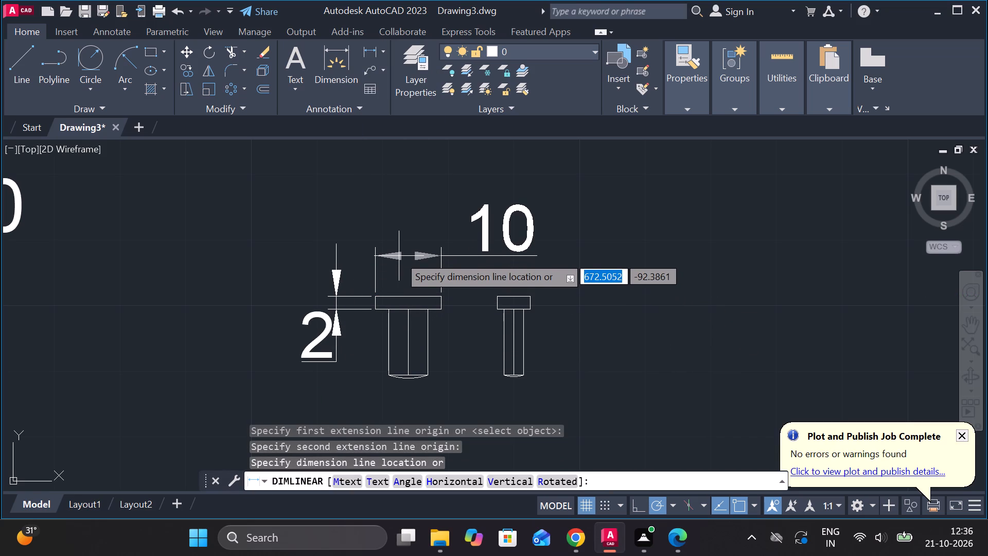
left_click(399, 245)
Move the head-width dimension's text to the left of the wide pin, with its dimension line slightly closer to the head.
scroll(463, 260, "down", 1)
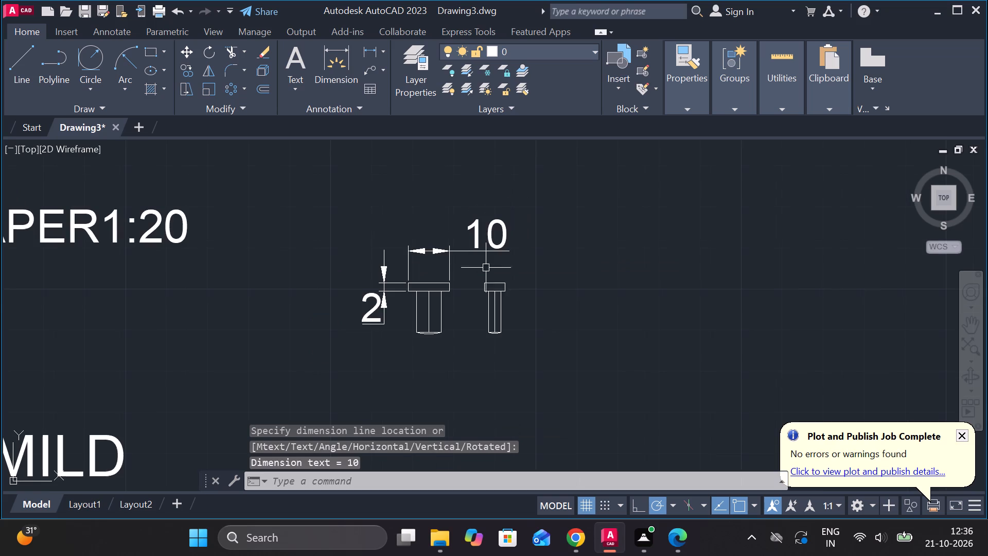
left_click(443, 252)
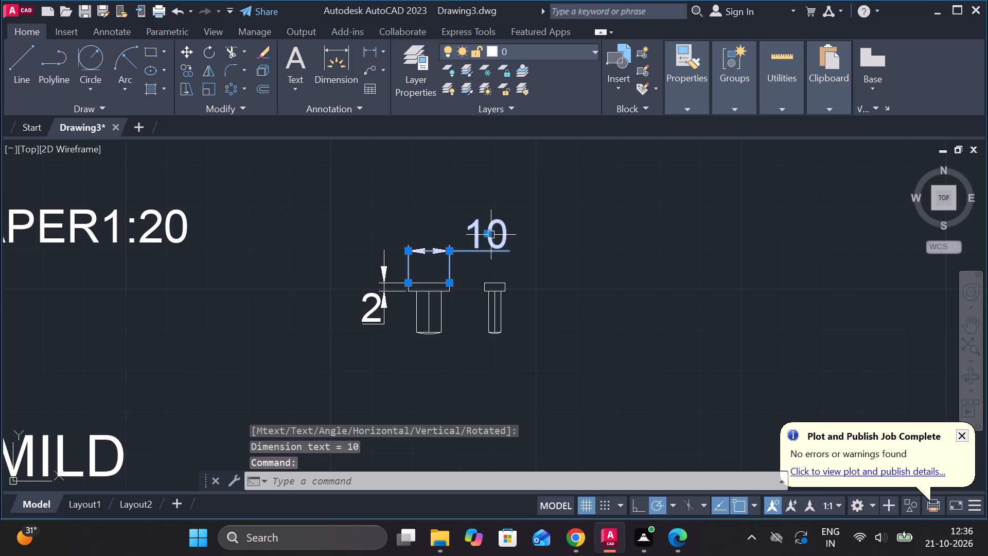
left_click(492, 234)
left_click(491, 233)
left_click(489, 233)
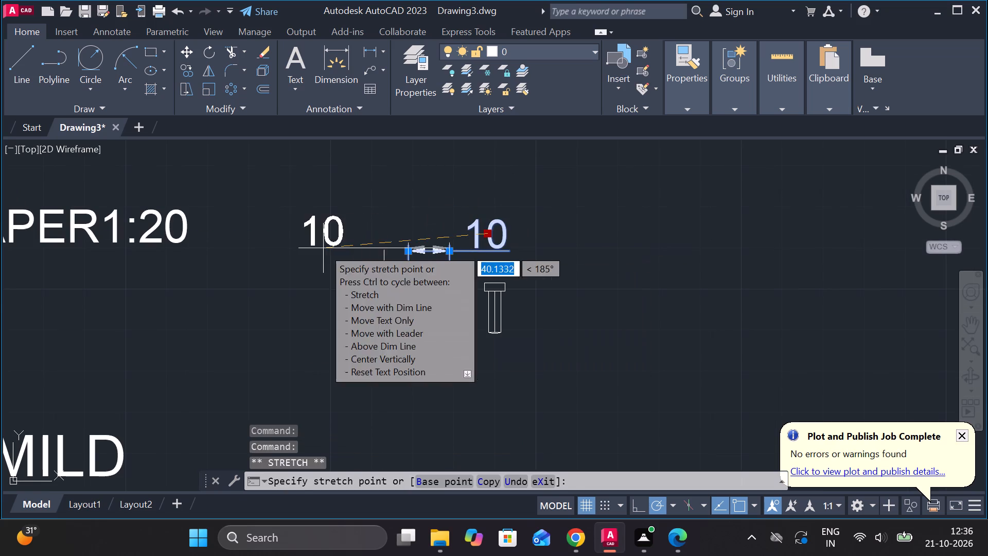
left_click(345, 258)
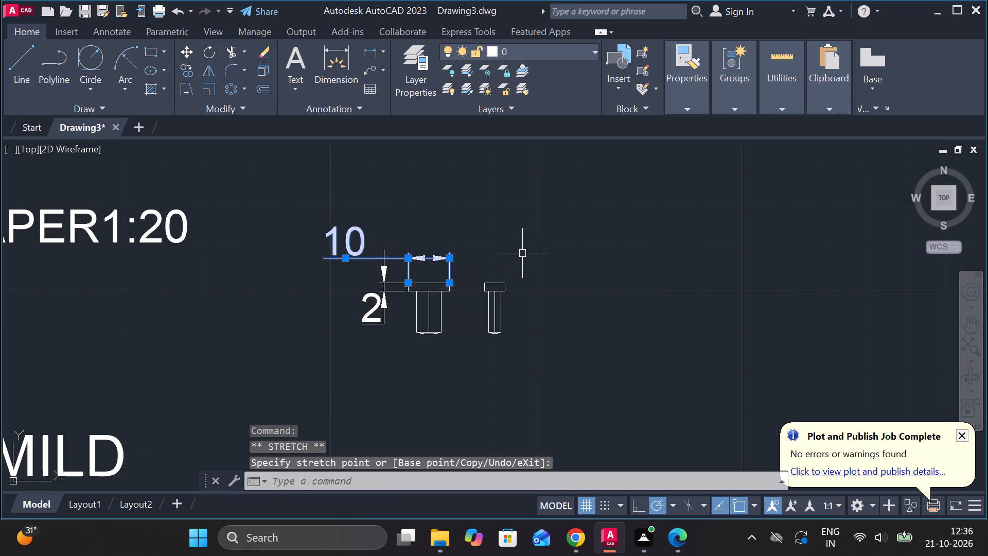
key("Escape")
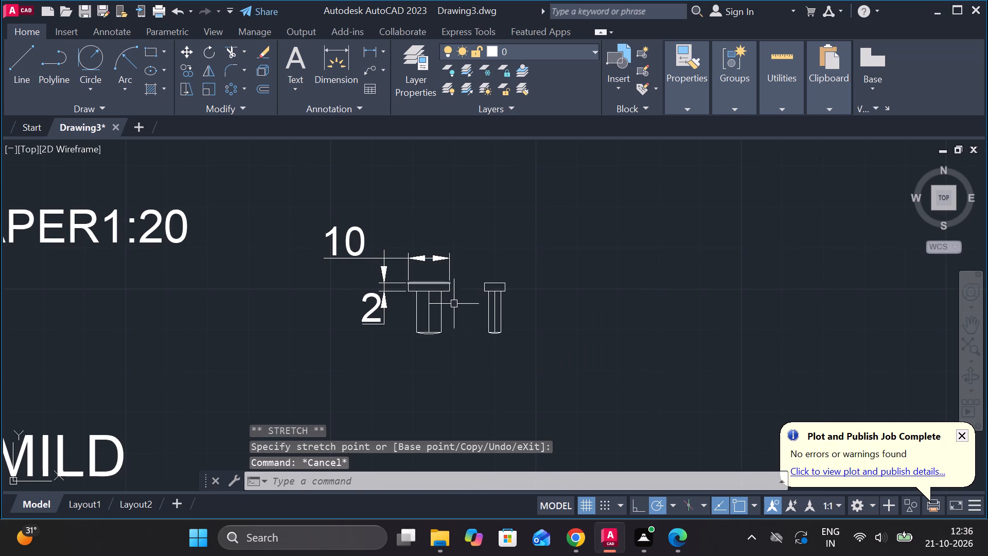
Add a horizontal linear dimension for the wide pin's stem width, placed below the stem.
scroll(475, 335, "up", 2)
key("space")
left_click(311, 332)
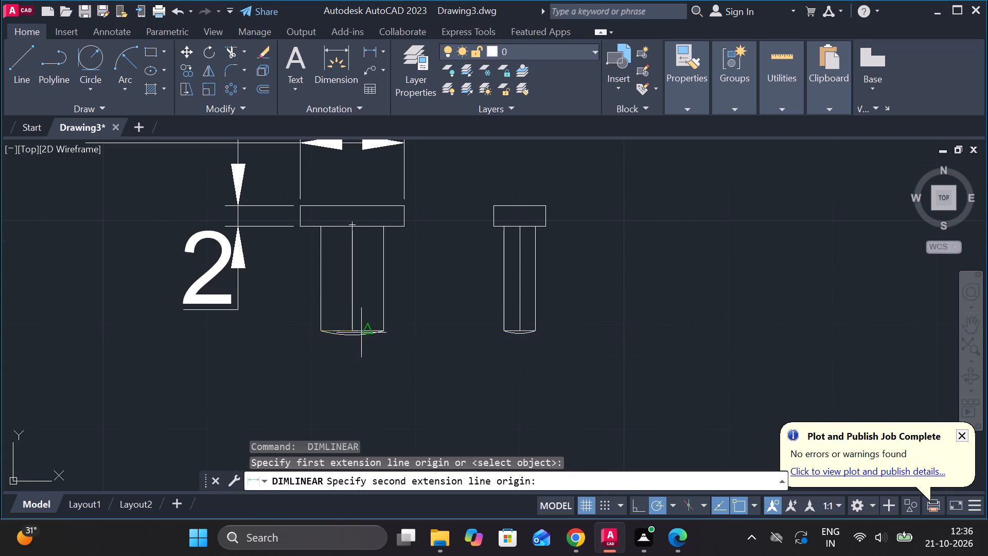
left_click(384, 332)
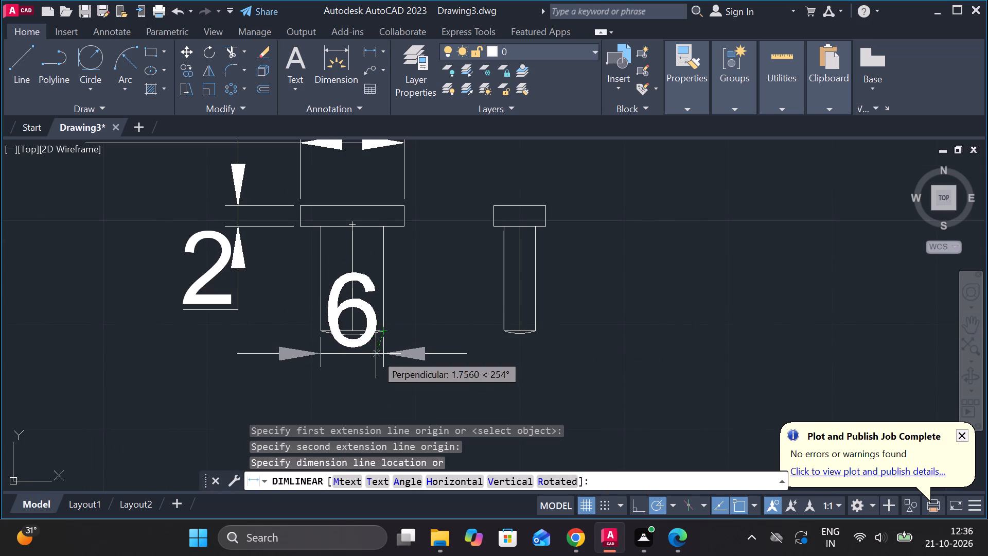
scroll(378, 361, "down", 1)
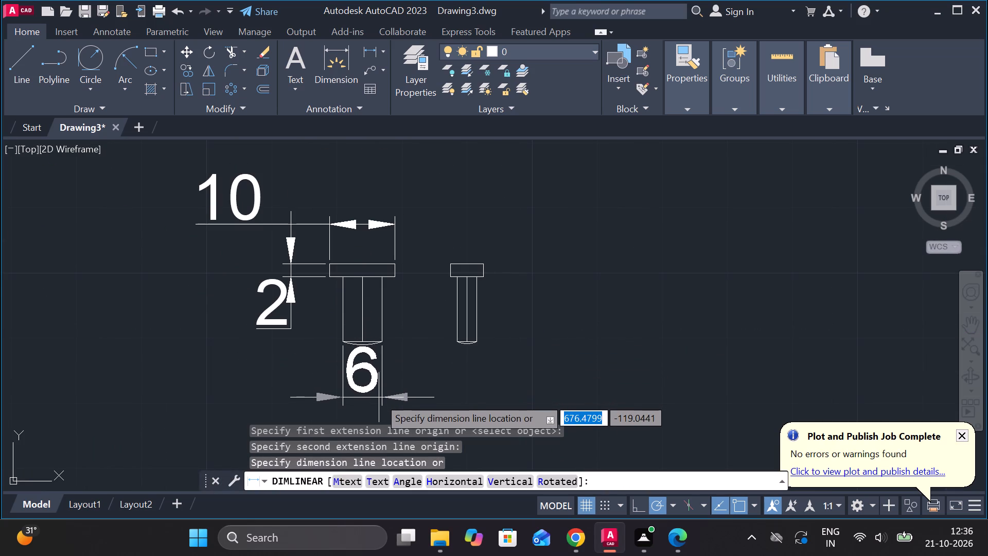
middle_click_drag(369, 388, 368, 359)
left_click(353, 381)
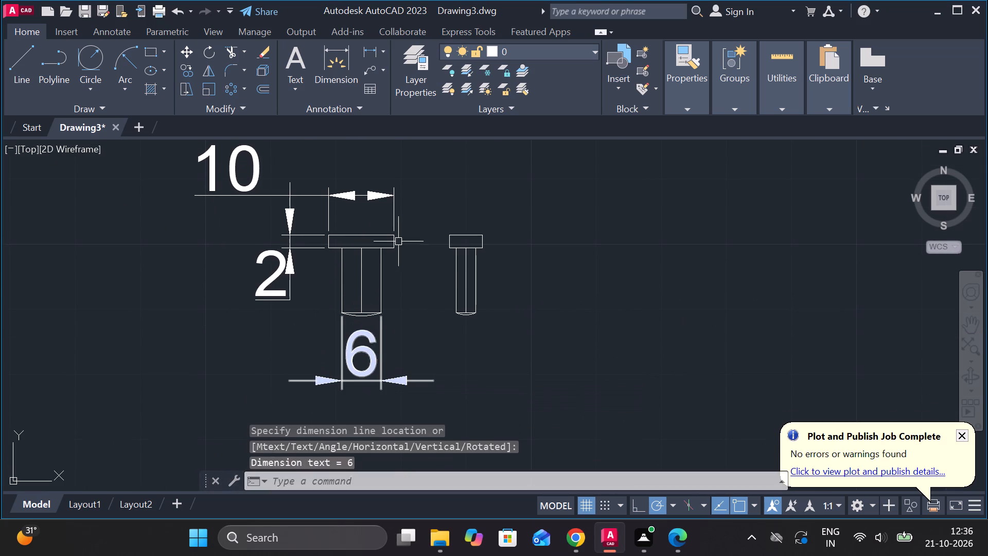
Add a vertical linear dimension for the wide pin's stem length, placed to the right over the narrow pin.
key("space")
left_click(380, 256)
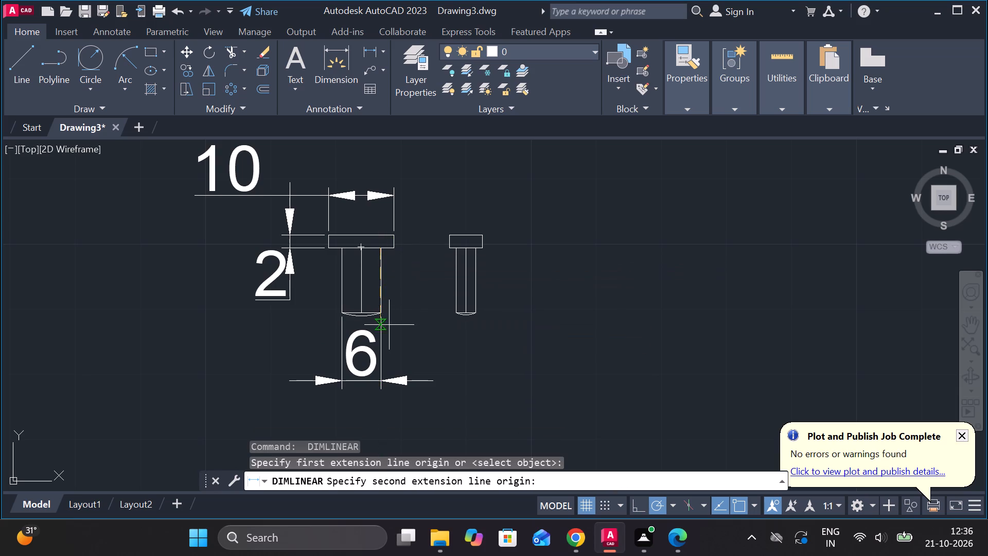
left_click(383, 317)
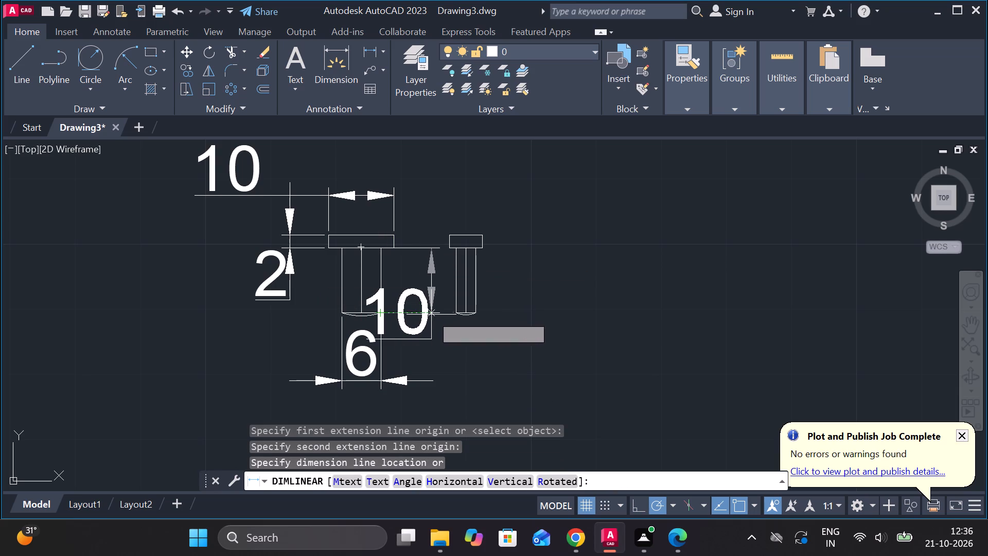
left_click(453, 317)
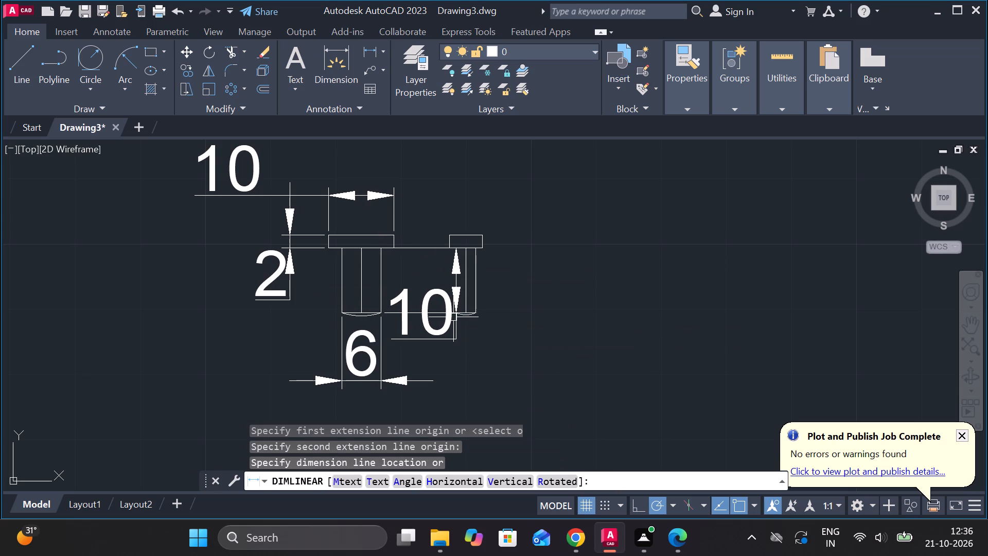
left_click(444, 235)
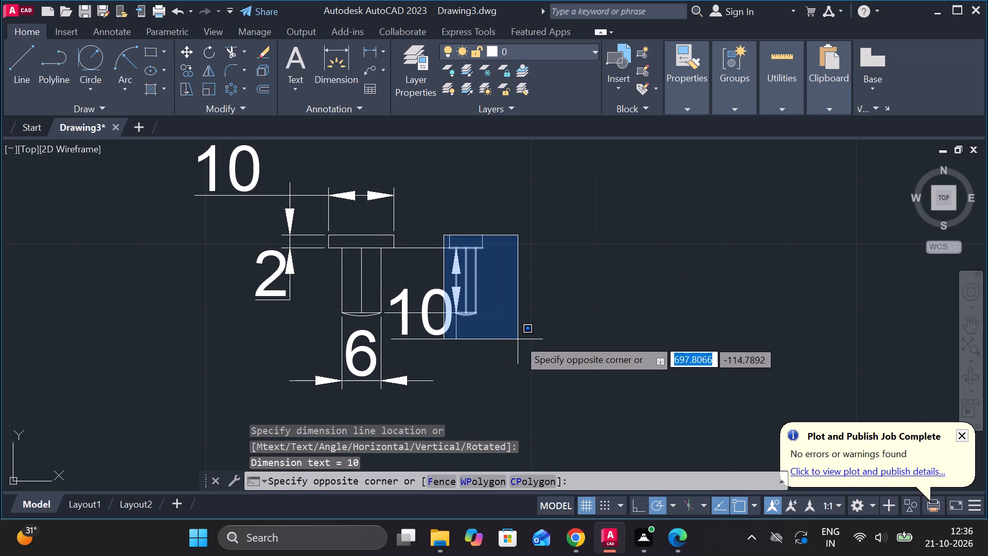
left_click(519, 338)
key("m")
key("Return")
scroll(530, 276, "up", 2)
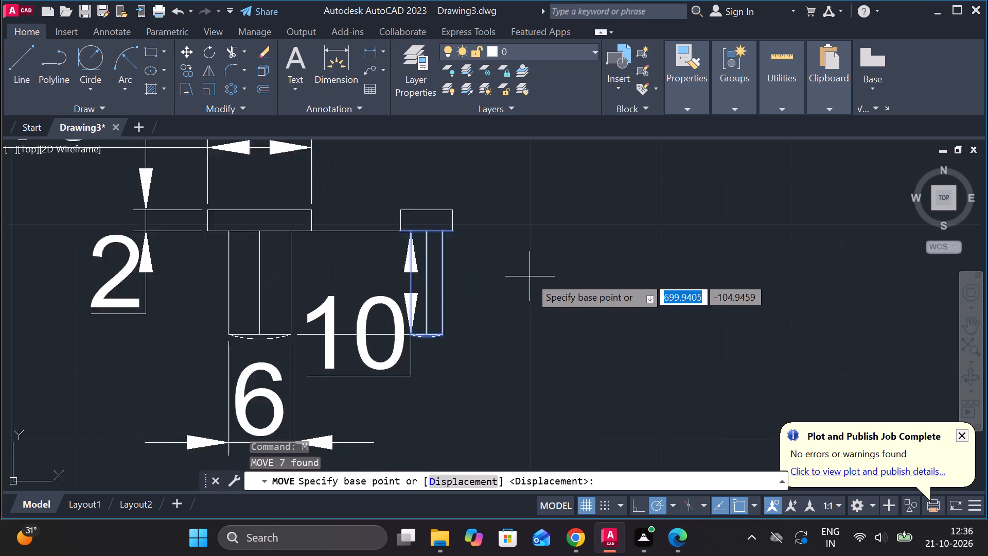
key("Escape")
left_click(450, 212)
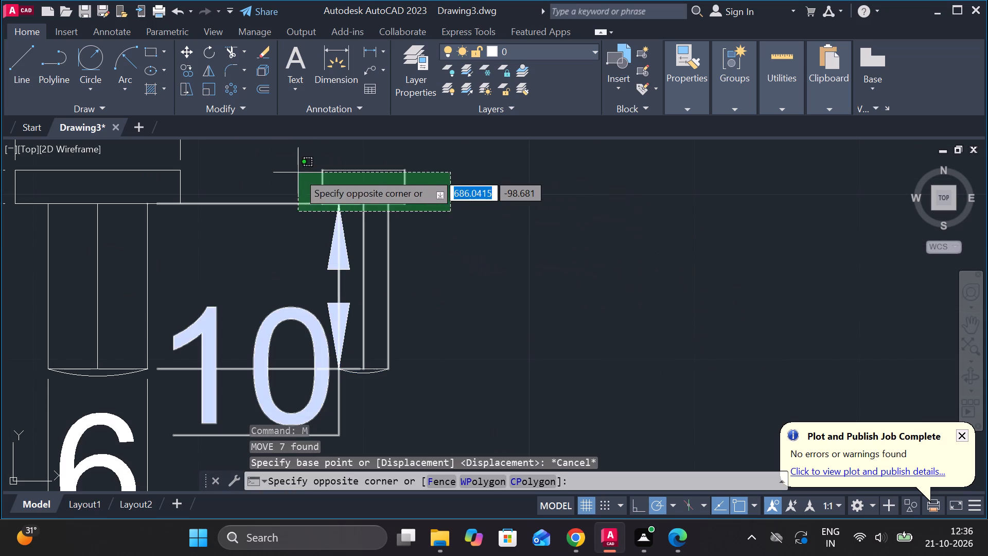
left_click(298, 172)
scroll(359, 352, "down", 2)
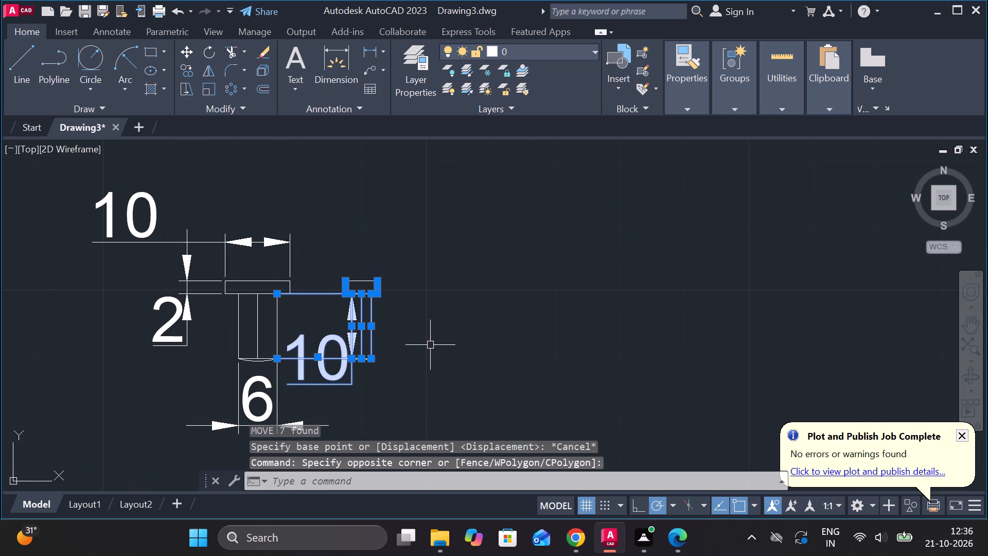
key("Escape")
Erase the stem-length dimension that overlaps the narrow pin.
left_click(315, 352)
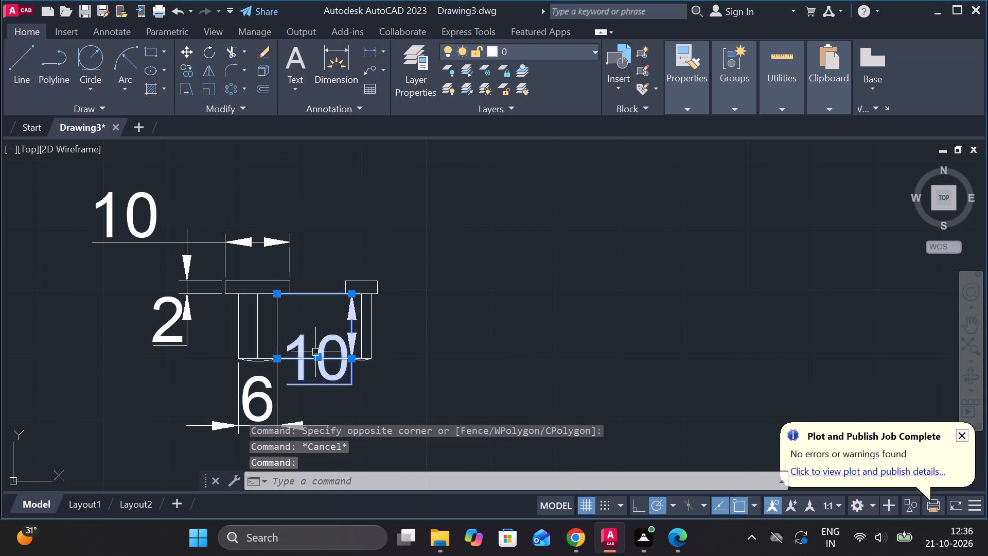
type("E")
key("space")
Move the whole narrow pin farther right from the wide pin, keeping the two heads level.
left_click(329, 269)
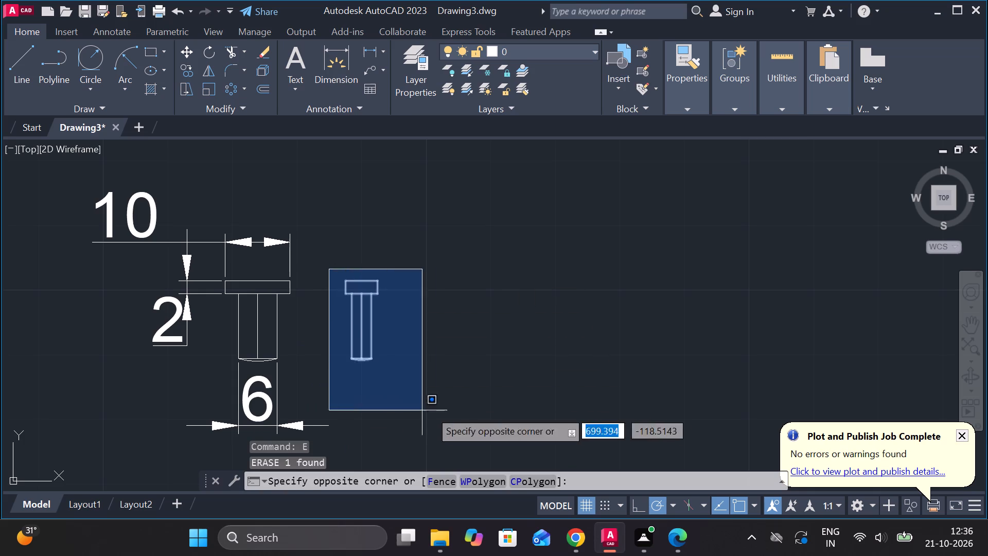
left_click(433, 410)
key("m")
key("Return")
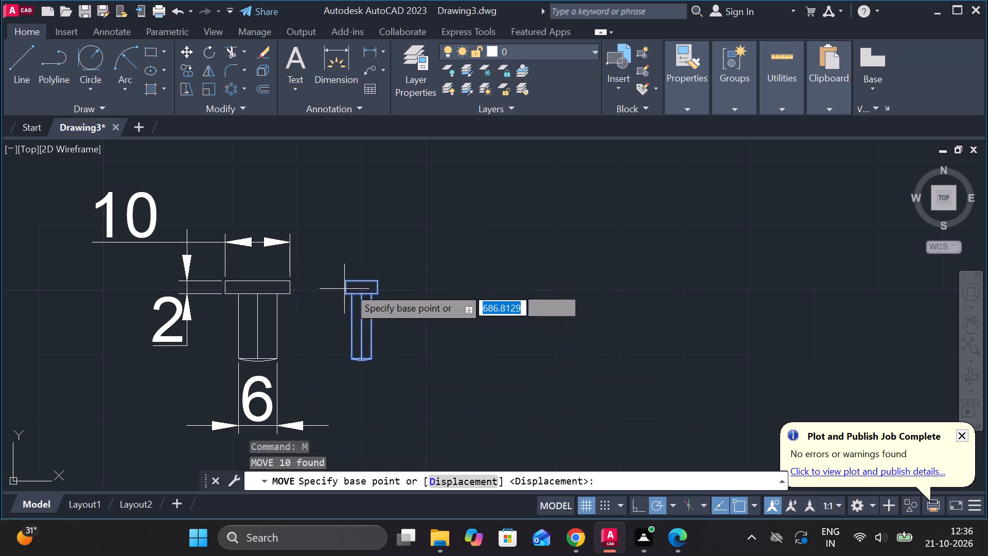
left_click(394, 280)
left_click(443, 282)
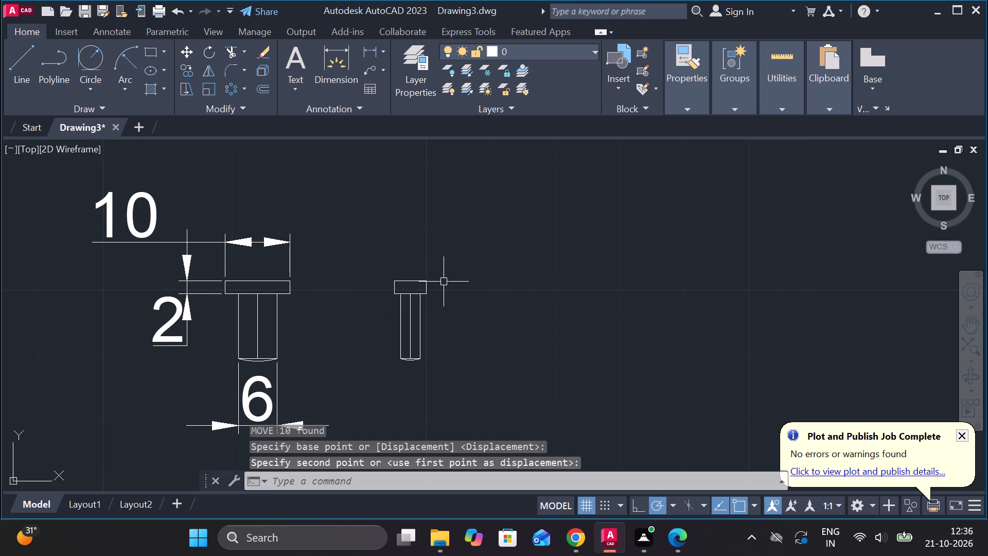
Add a vertical linear dimension for the wide pin's stem length, placed close beside the stem between the two pins.
key("Escape")
left_click(371, 55)
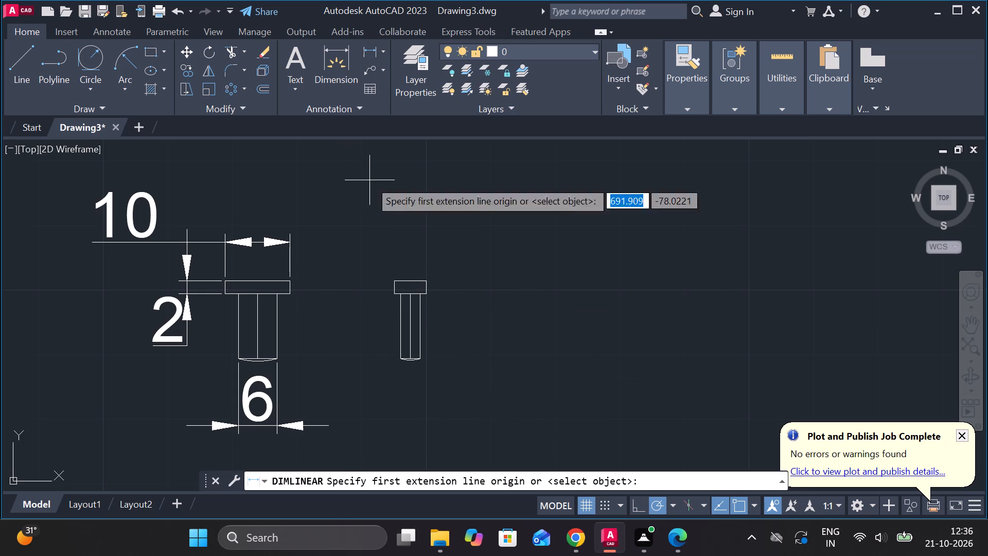
left_click(277, 358)
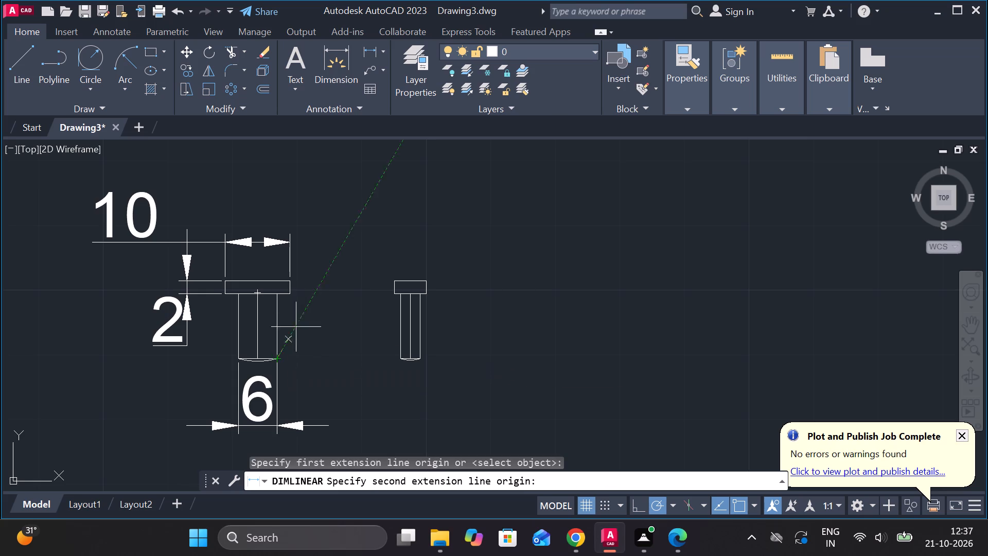
left_click(293, 298)
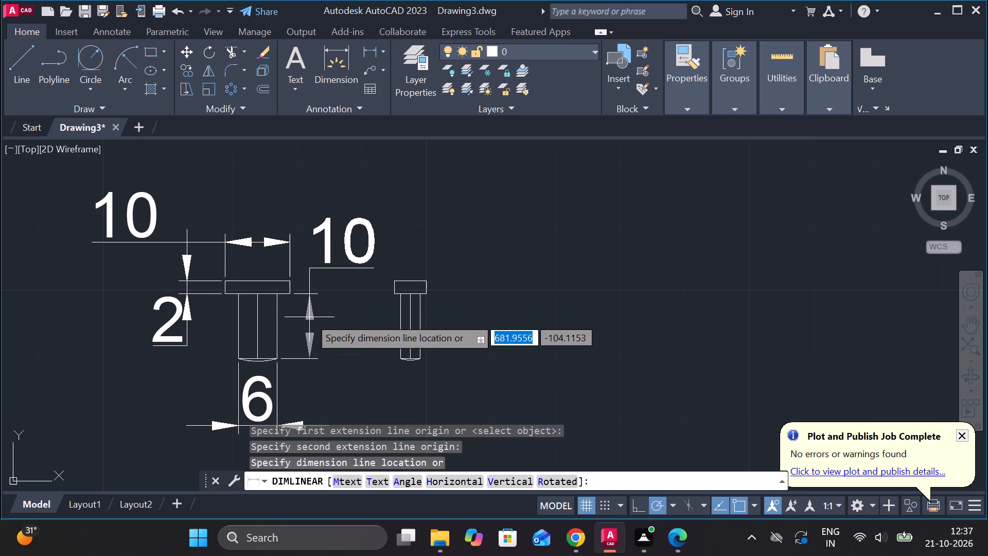
left_click(309, 317)
Add a vertical linear dimension for the narrow pin's head thickness, placed to the right of the head.
scroll(419, 315, "down", 1)
scroll(426, 320, "up", 1)
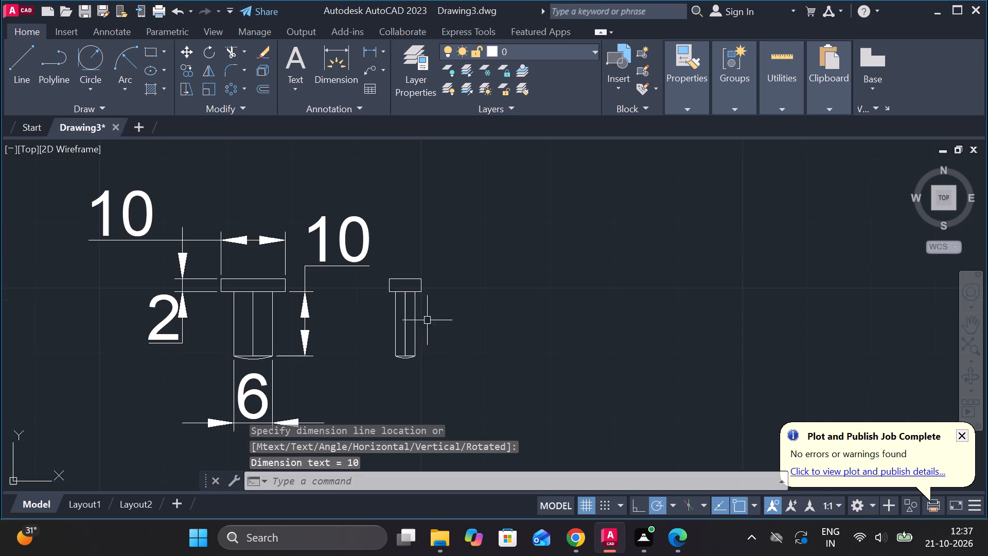
scroll(443, 298, "up", 1)
key("space")
left_click(412, 261)
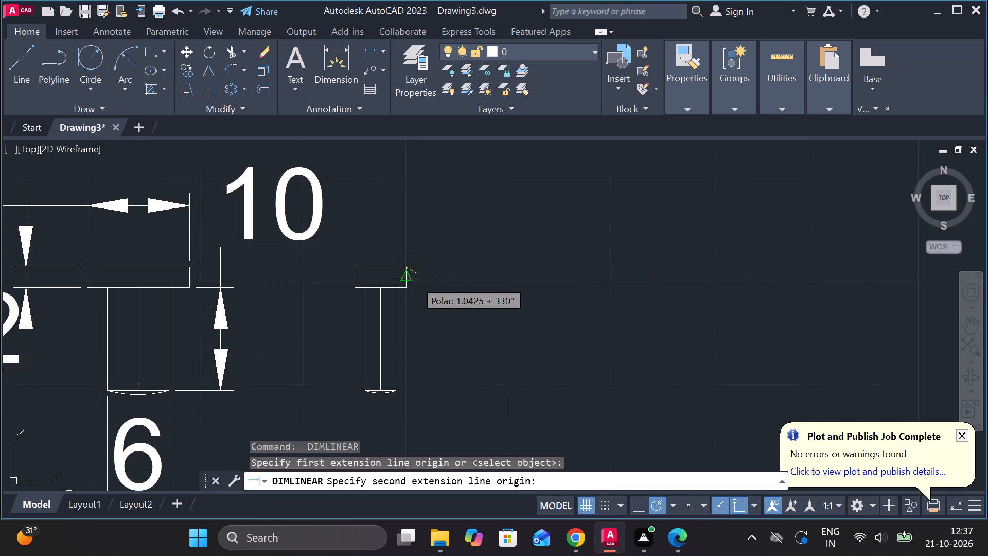
left_click(405, 292)
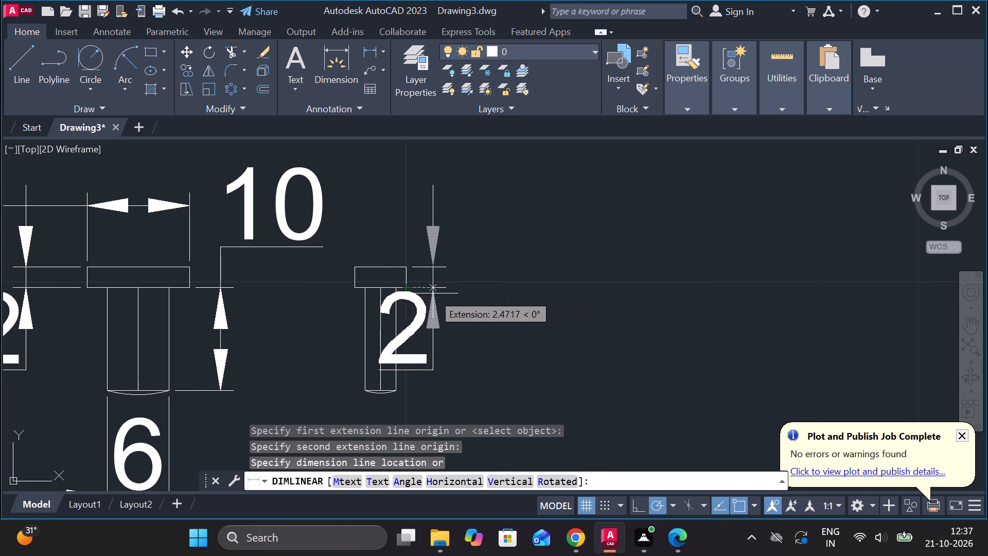
left_click(484, 303)
Add a horizontal linear dimension for the narrow pin's head width, placed just above the head.
key("space")
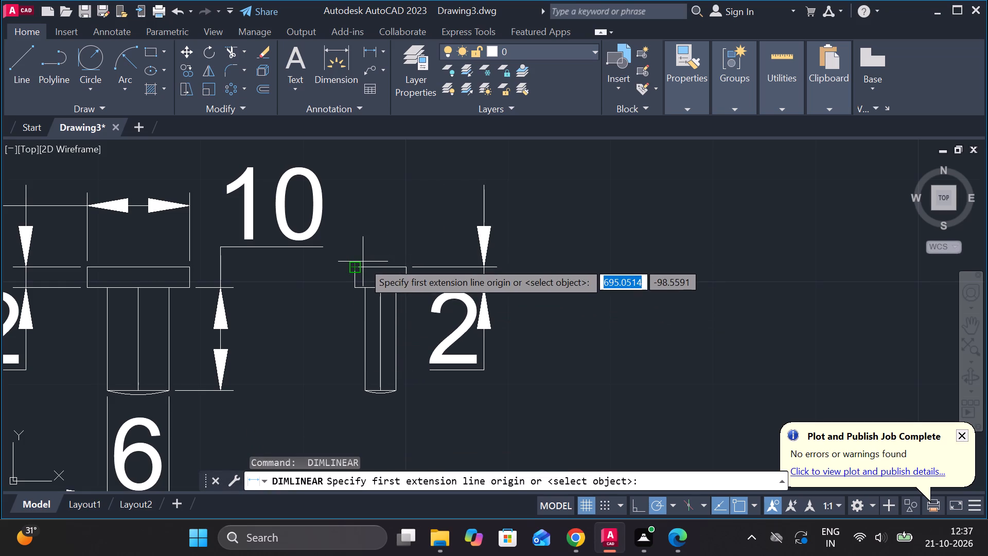
left_click(363, 262)
left_click(404, 270)
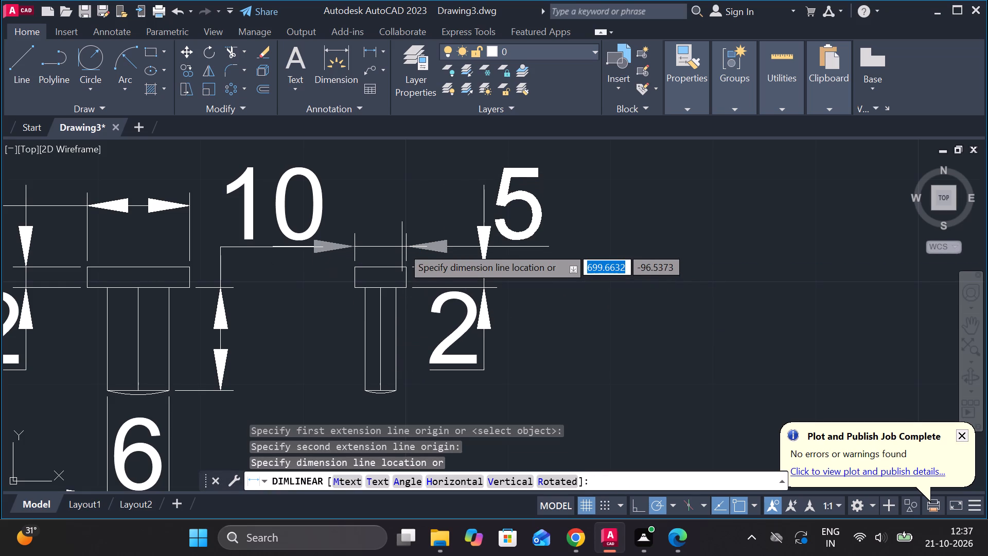
left_click(402, 253)
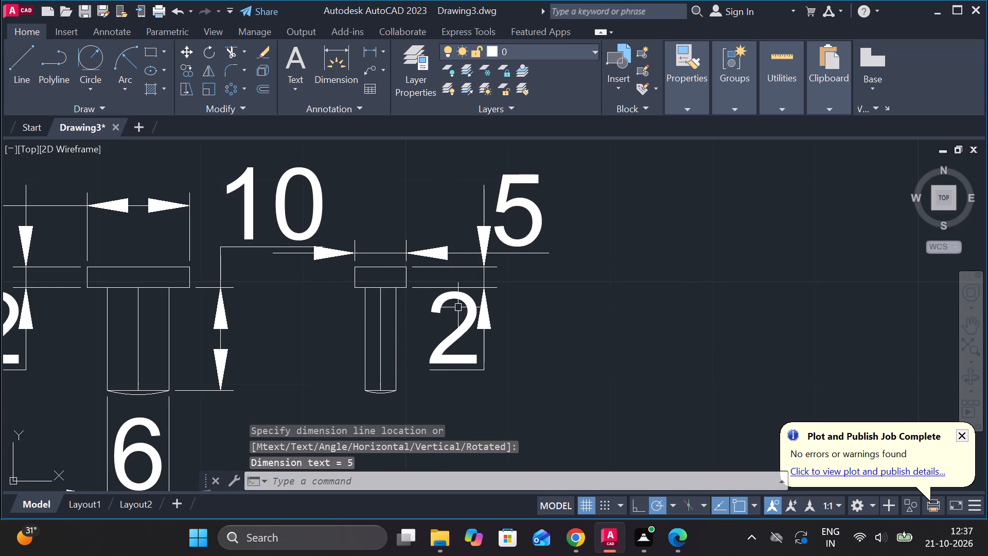
Copy the "3.SCREW (MILD STEEL) 4 NO." label to the space below the two dimensioned pins.
scroll(471, 349, "down", 2)
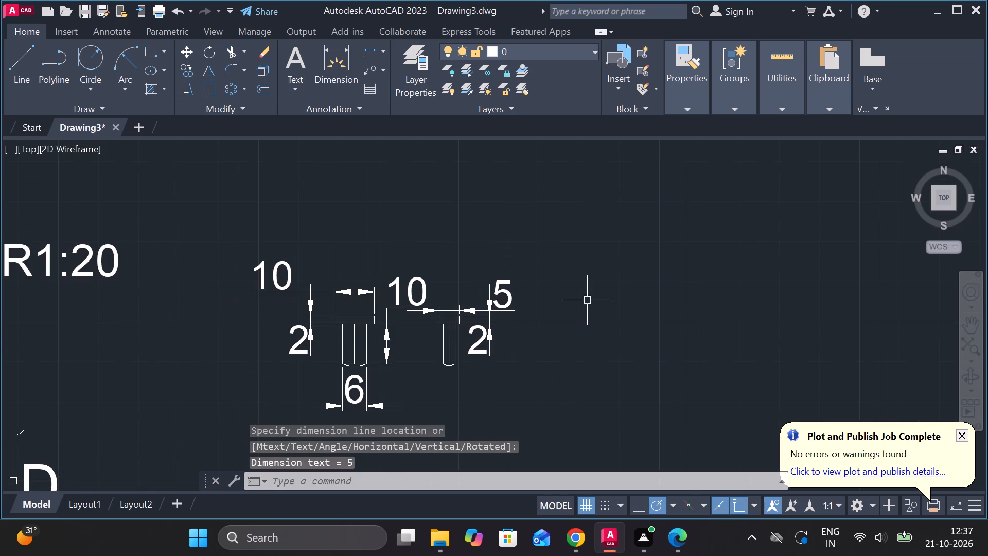
scroll(617, 269, "down", 2)
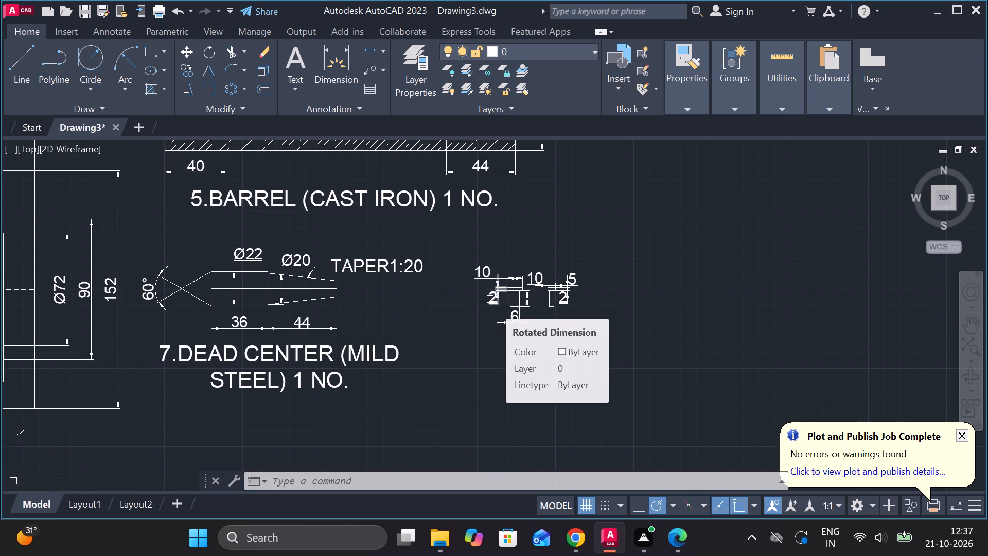
scroll(450, 261, "down", 2)
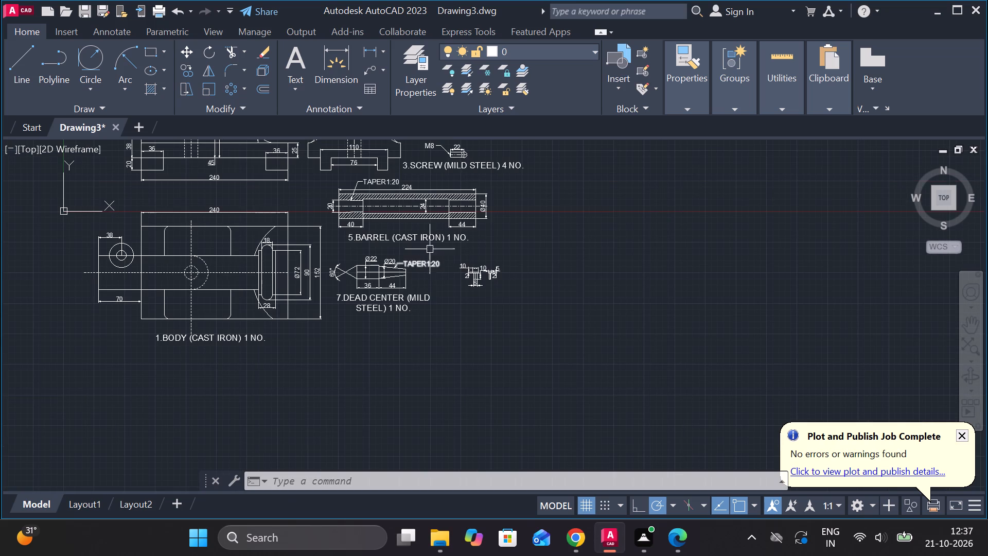
left_click(461, 167)
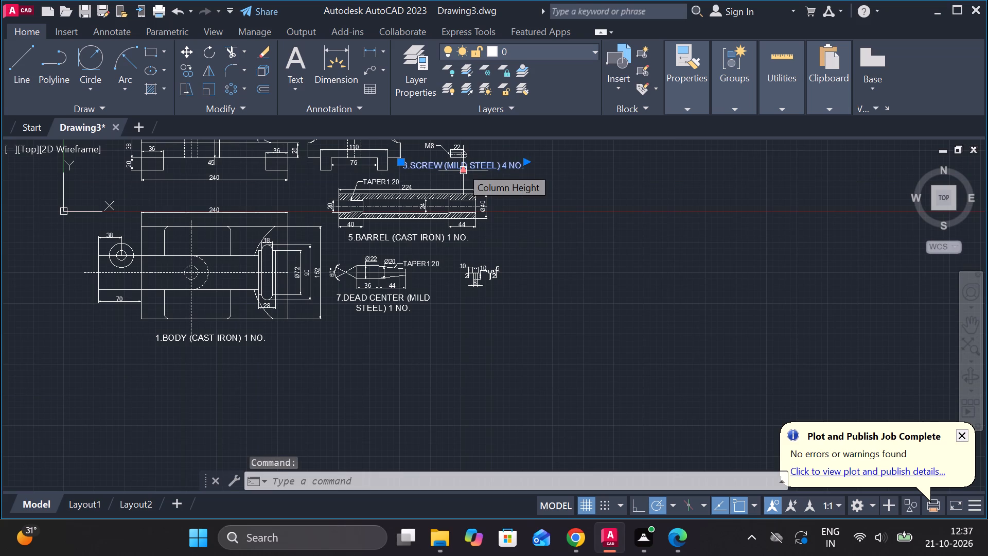
type("CO")
key("Return")
left_click(488, 181)
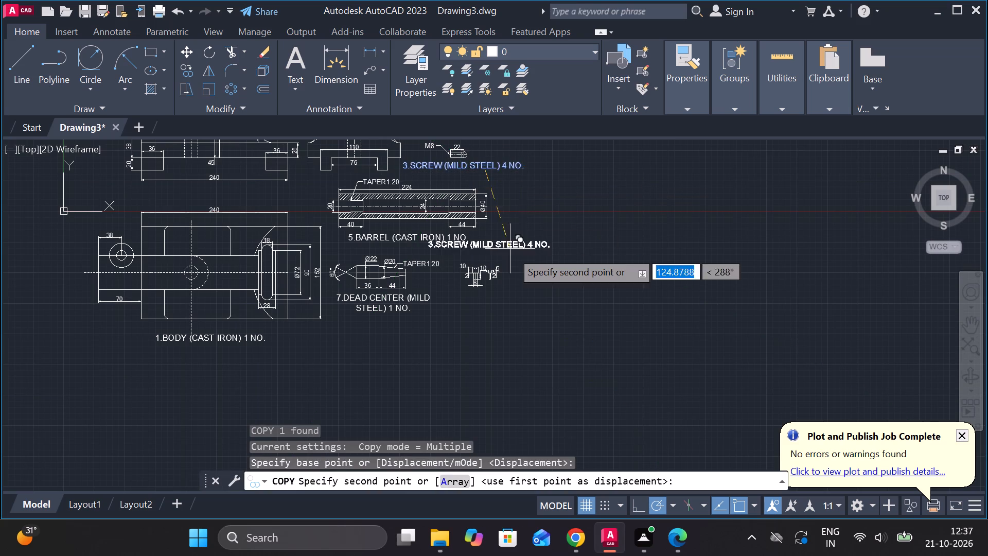
scroll(517, 296, "up", 3)
middle_click_drag(569, 312, 597, 314)
scroll(747, 296, "down", 1)
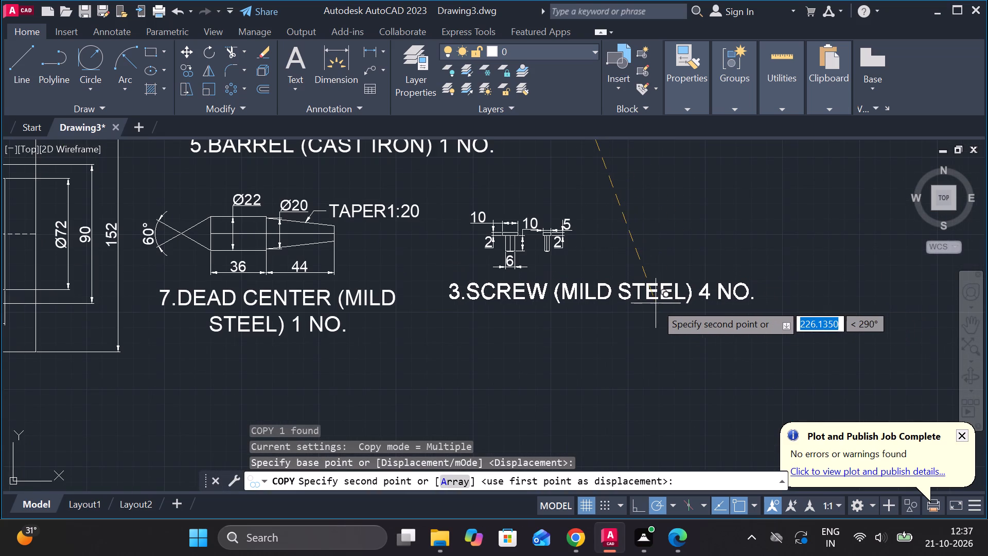
left_click(654, 319)
key("Escape")
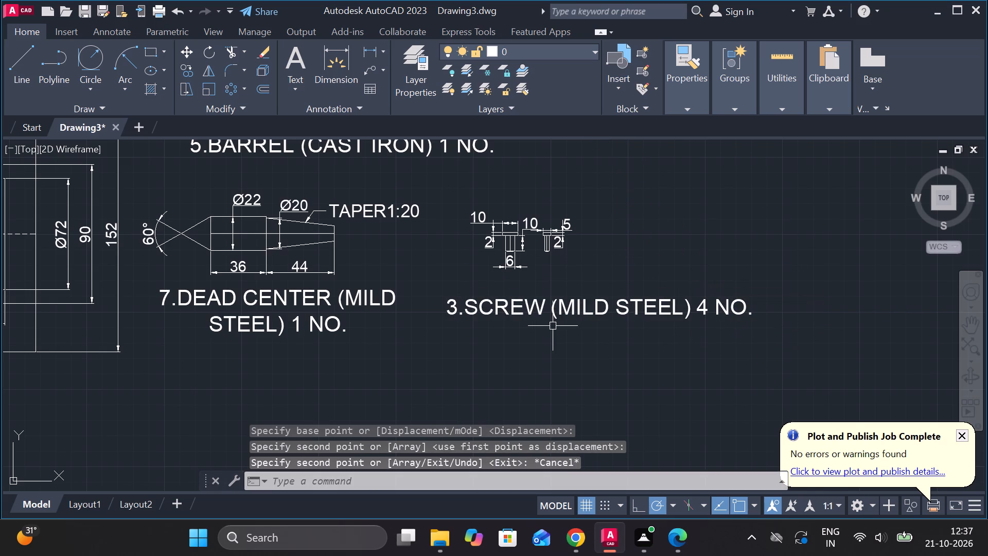
Open the copied label below the pins for editing and change its item number to 10.
scroll(481, 322, "up", 1)
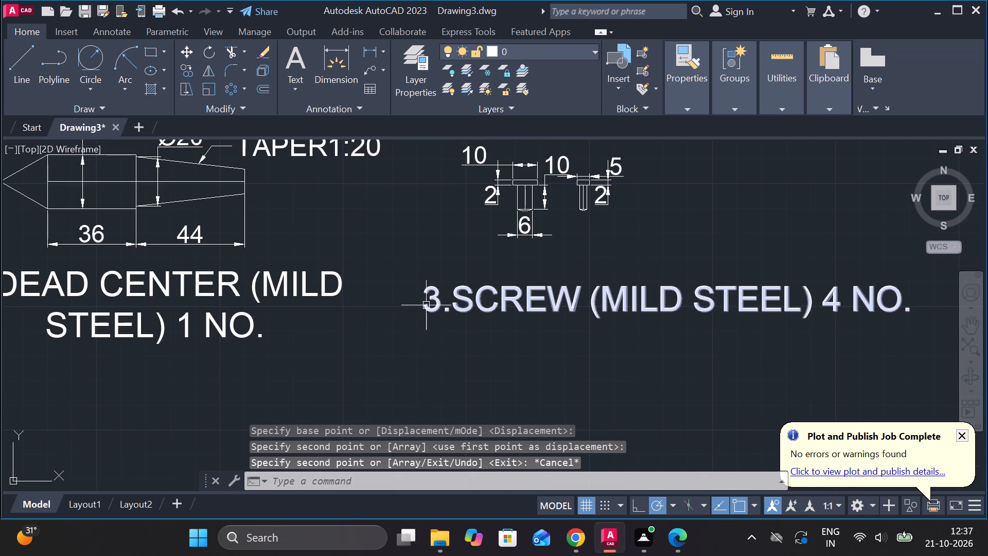
double_click(430, 299)
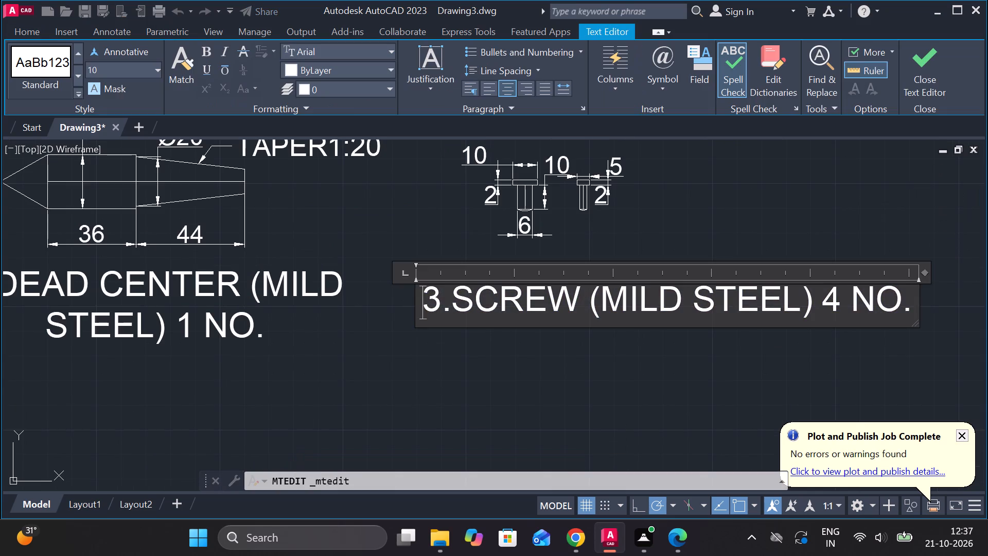
key("Right")
key("BackSpace")
type("10")
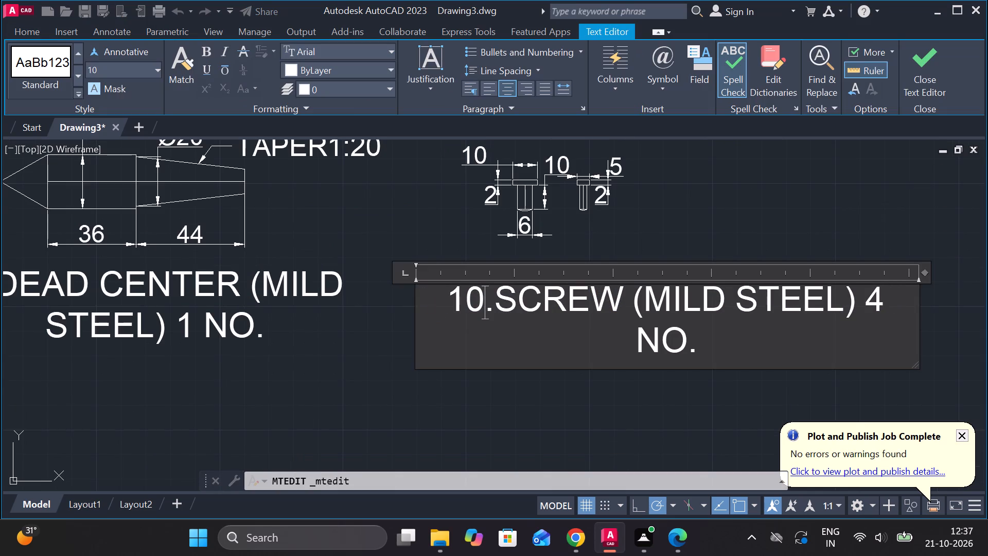
Replace the part name in the copied label with KEY, keeping the material text in brackets.
key("Right")
key("Right")
key("Right")
key("Right")
key("Right")
key("Right")
key("Right")
key("BackSpace")
key("BackSpace")
key("BackSpace")
key("BackSpace")
key("BackSpace")
key("BackSpace")
type("KEY")
key("space")
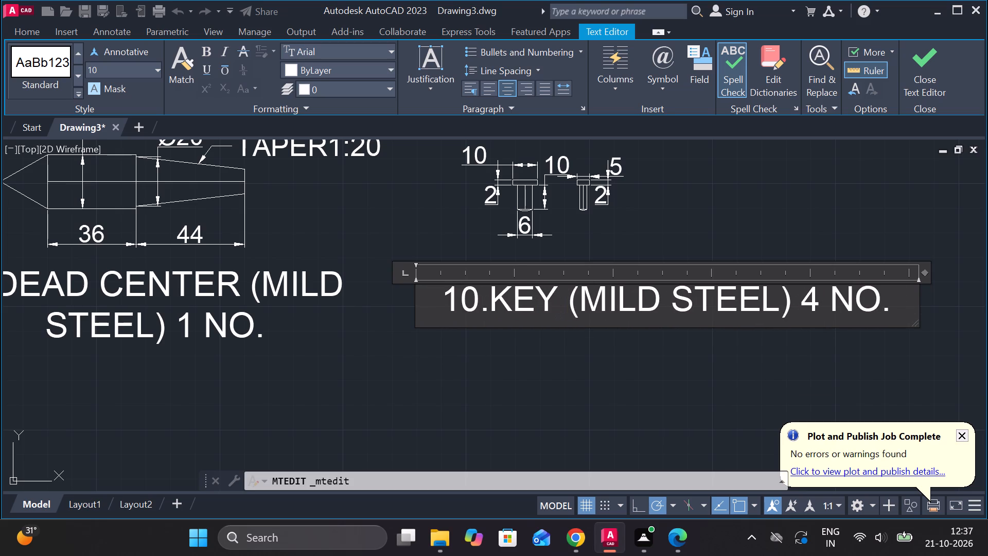
Set the label's quantity to 1 so it reads "10.KEY (MILD STEEL) 1 NO.", and finish the text edit.
key("Right")
key("Right")
key("Right")
key("Right")
key("Right")
key("Right")
key("Right")
key("Right")
key("Right")
key("Right")
key("Right")
key("Right")
key("Right")
key("Right")
key("BackSpace")
key("BackSpace")
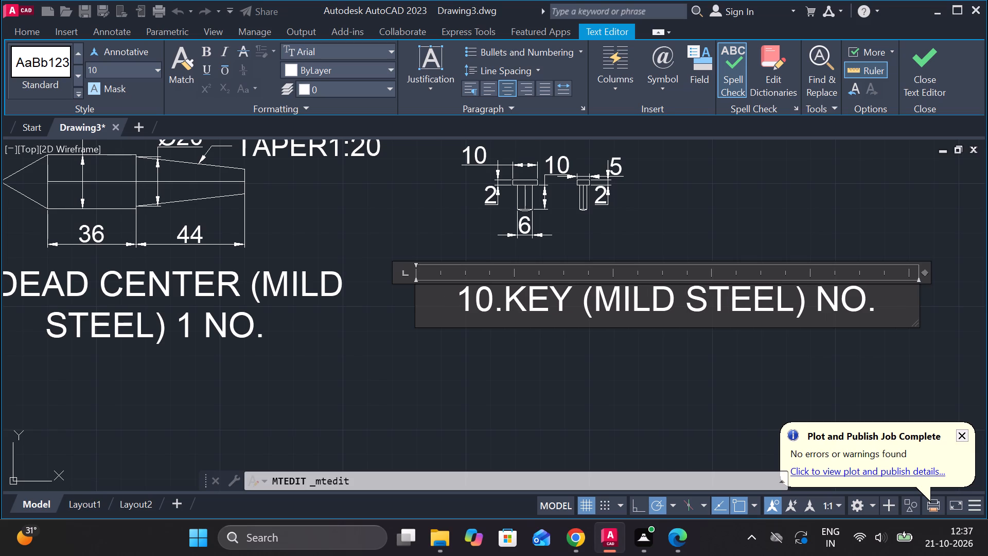
key("space")
type("1")
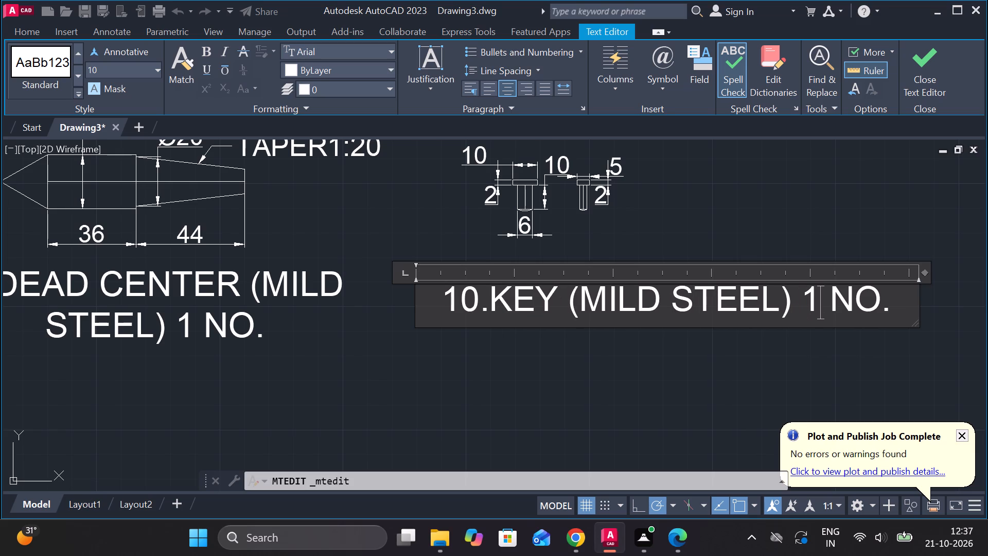
key("Right")
key("BackSpace")
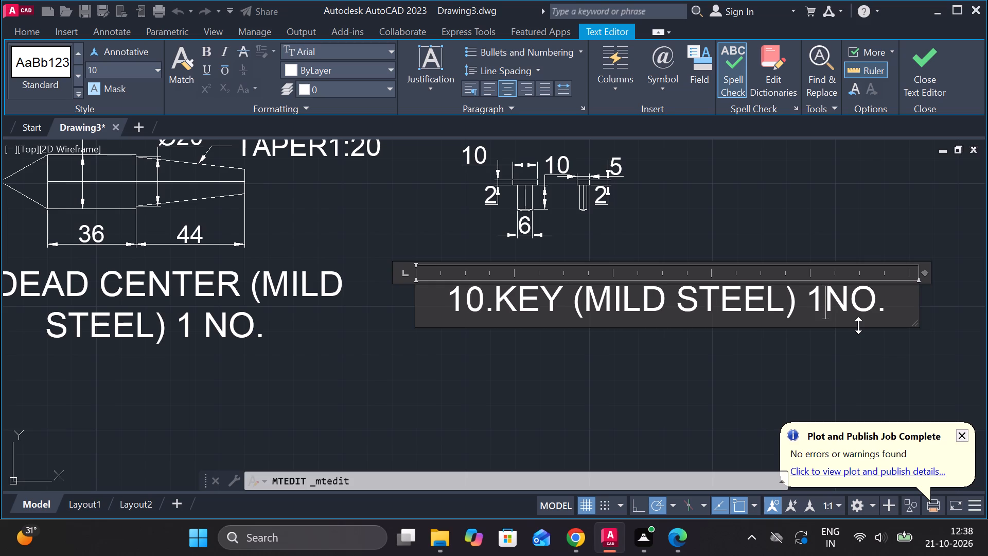
key("BackSpace")
type("1")
key("space")
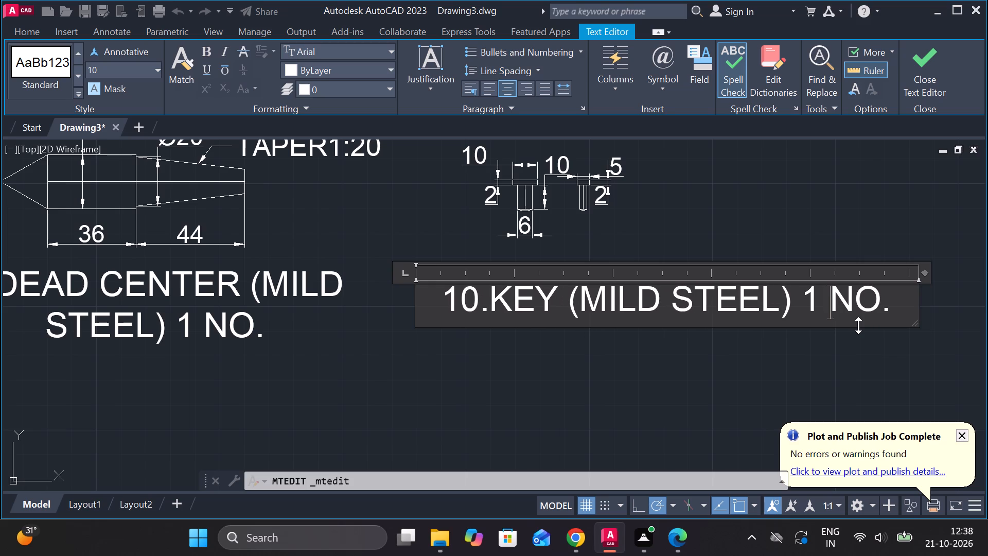
left_click(926, 68)
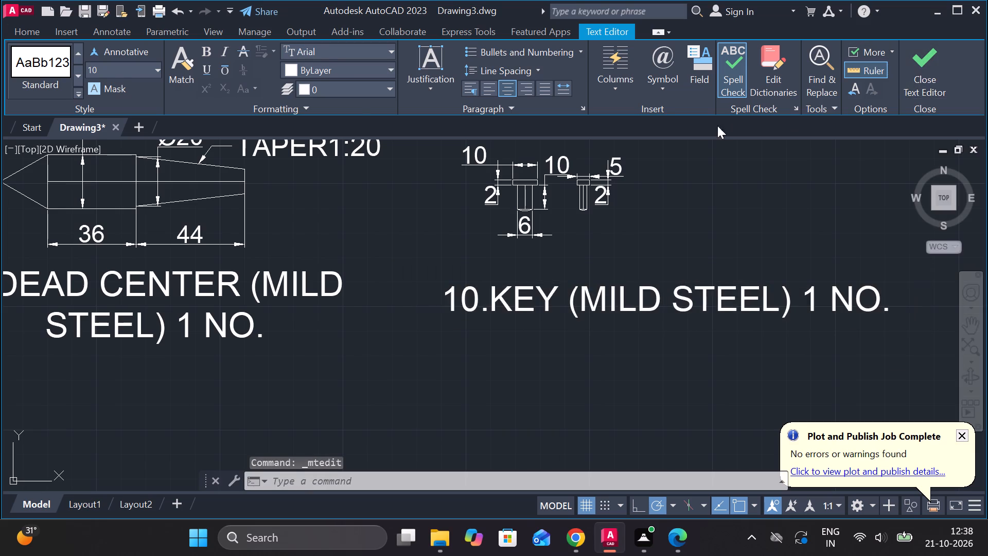
Move both pins together with all their dimensions to the right, centring them above the "10.KEY (MILD STEEL) 1 NO." label.
scroll(719, 154, "down", 1)
scroll(699, 208, "up", 1)
middle_click_drag(685, 244, 661, 282)
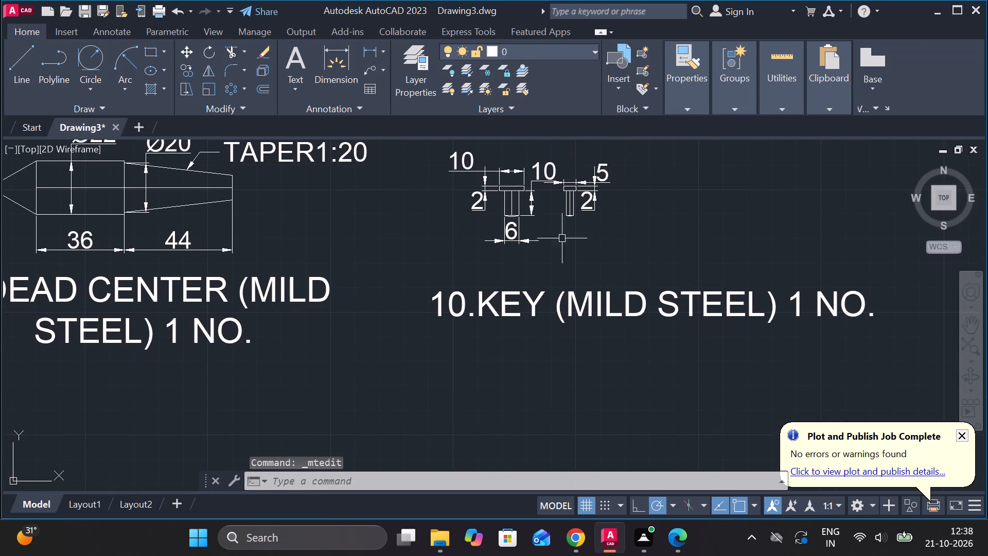
middle_click_drag(536, 219, 527, 250)
left_click_drag(410, 168, 421, 170)
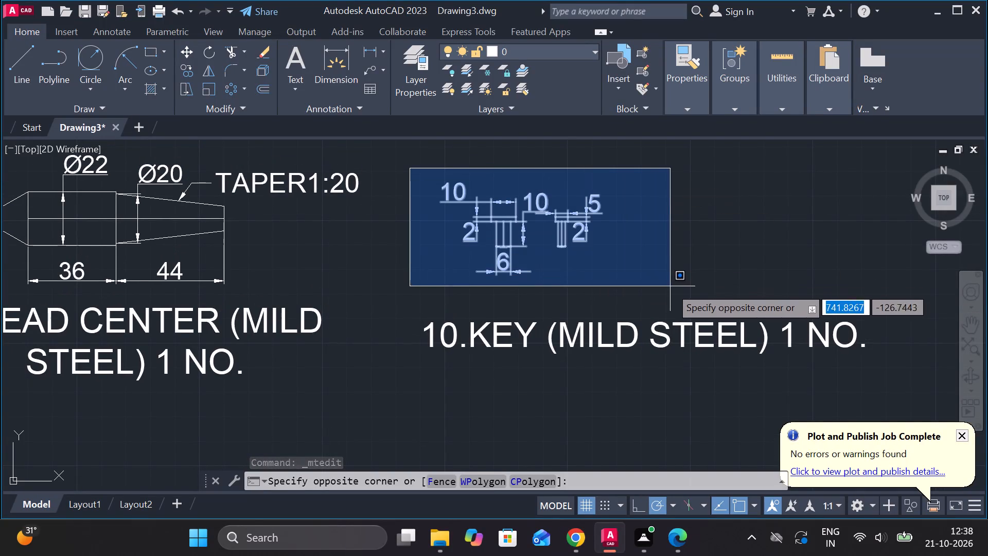
left_click(670, 288)
key("m")
key("Return")
left_click(651, 259)
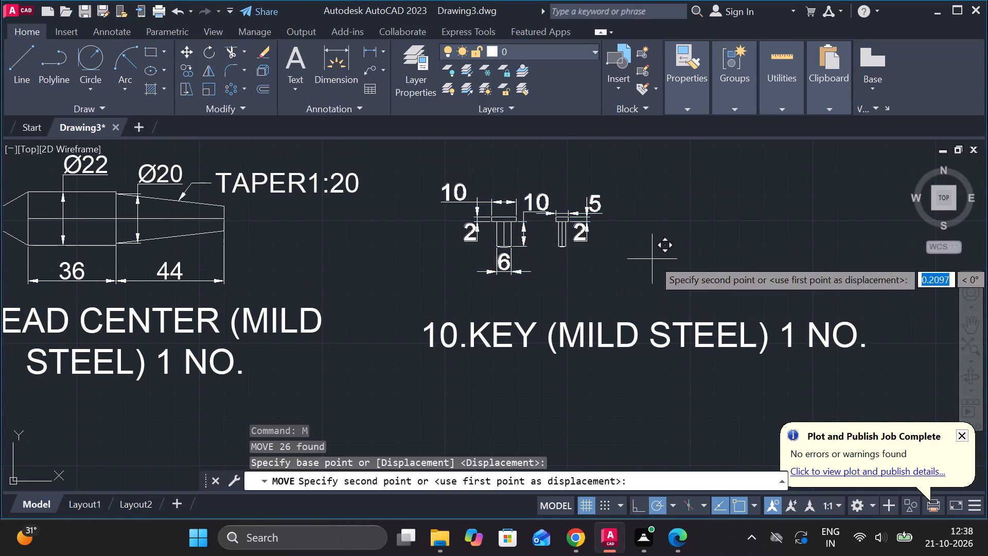
left_click(766, 280)
scroll(766, 280, "down", 2)
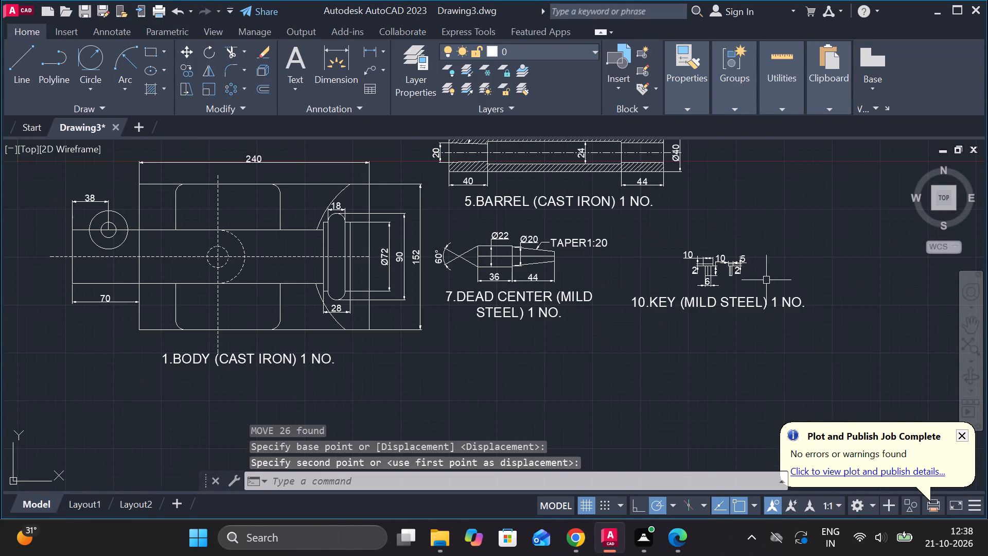
scroll(738, 293, "down", 1)
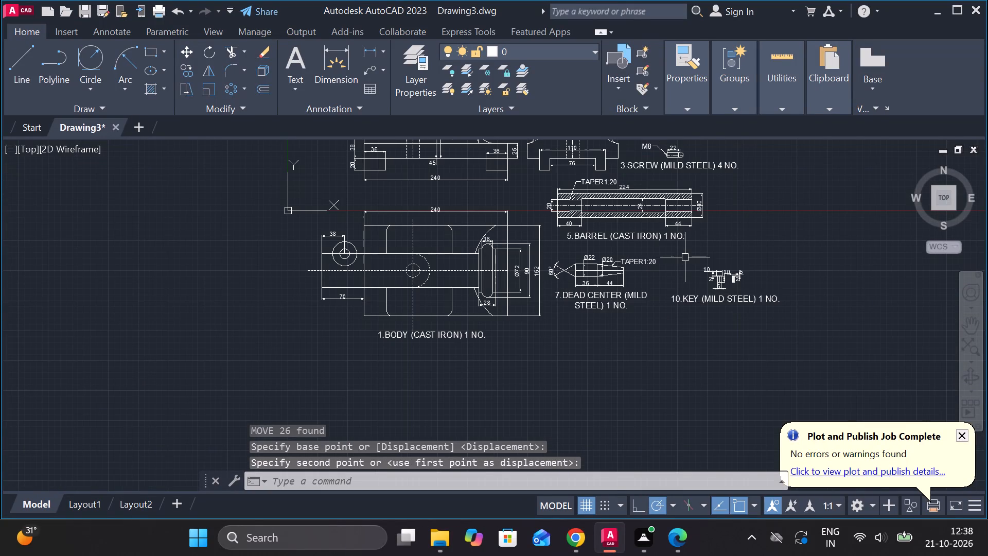
Move the key pins, their dimensions and the "10.KEY (MILD STEEL) 1 NO." label together up and left, closer to the dead center.
scroll(684, 259, "up", 1)
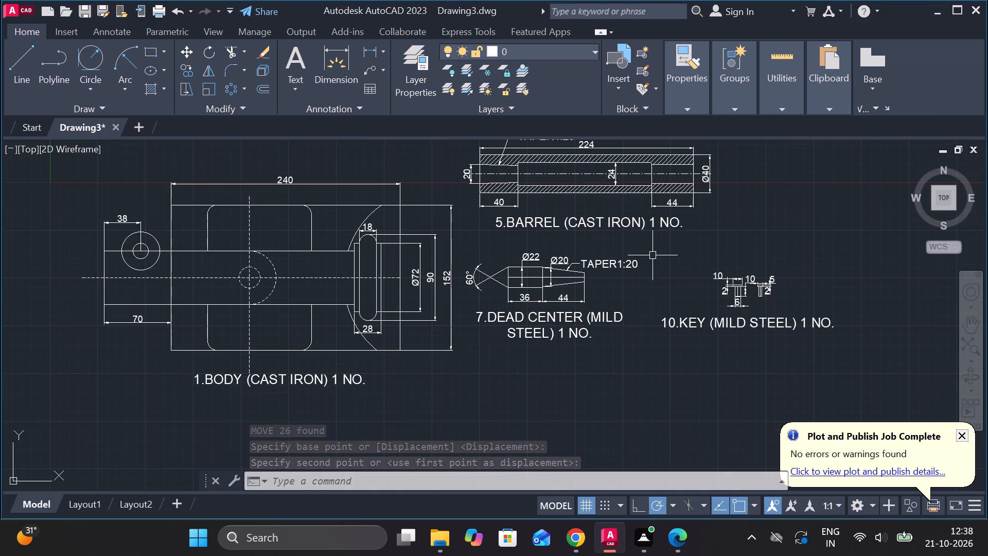
left_click(652, 255)
left_click(878, 368)
key("m")
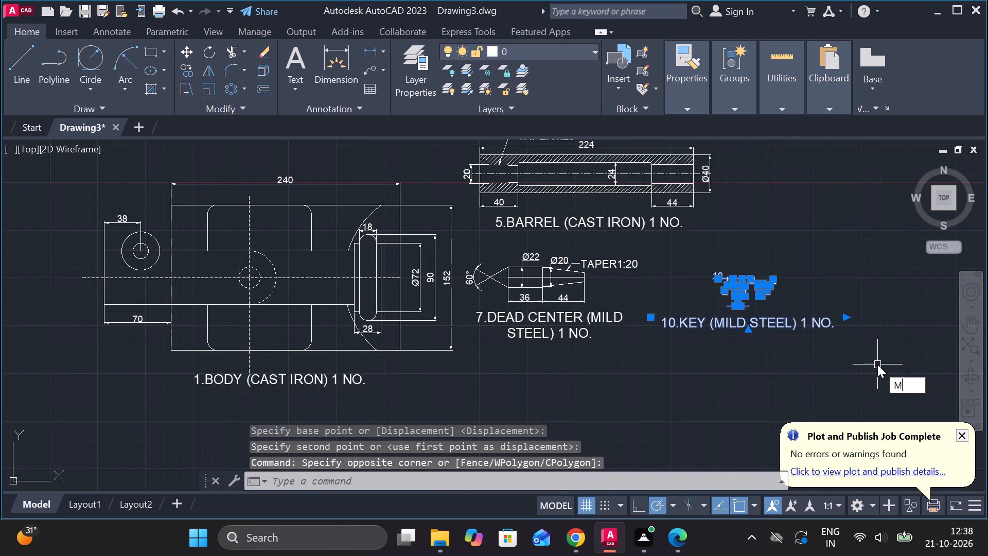
key("Return")
left_click(877, 353)
scroll(875, 353, "down", 1)
scroll(867, 345, "up", 2)
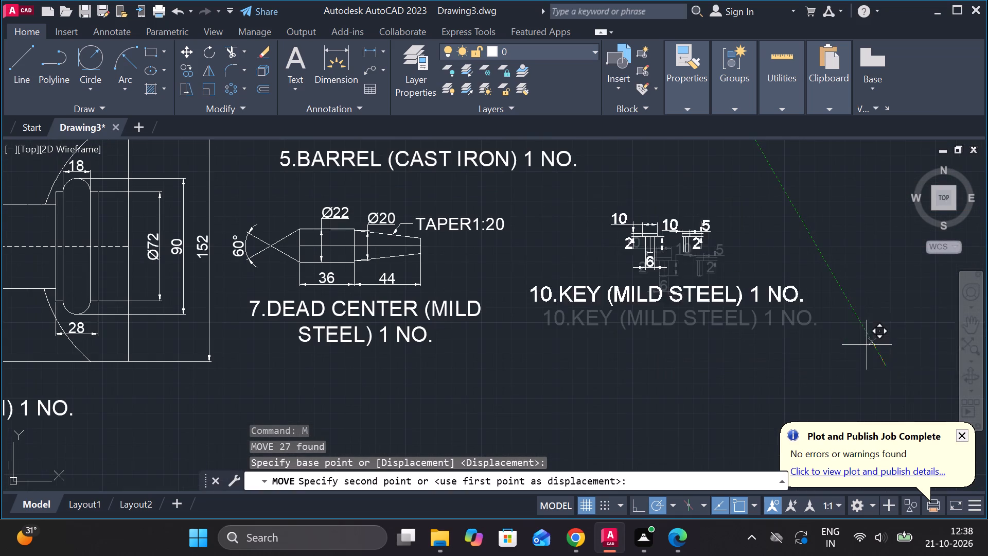
left_click(816, 309)
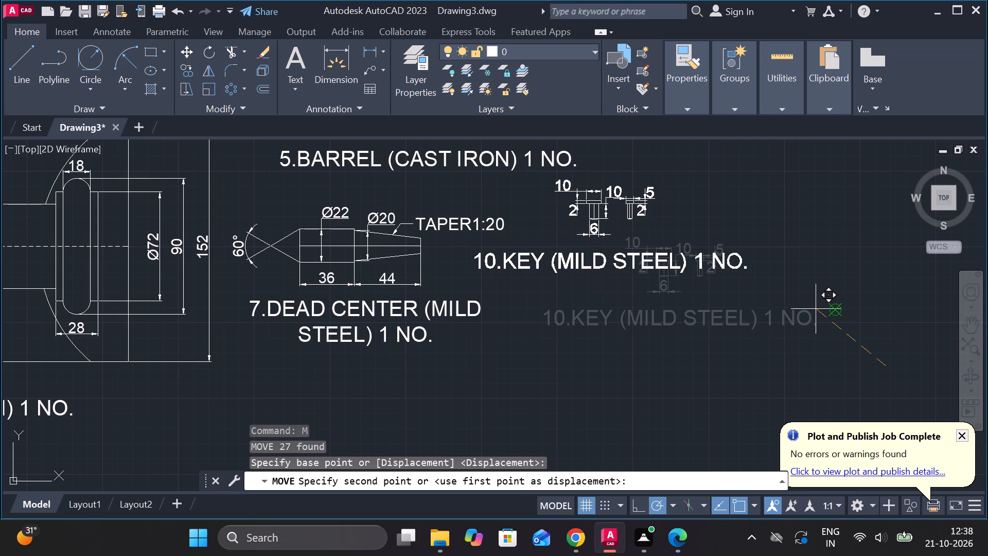
Draw a horizontal line 34 long in the empty area below the KEY label as the top edge of a new part.
scroll(816, 312, "down", 1)
middle_click_drag(810, 312, 758, 287)
scroll(747, 303, "down", 1)
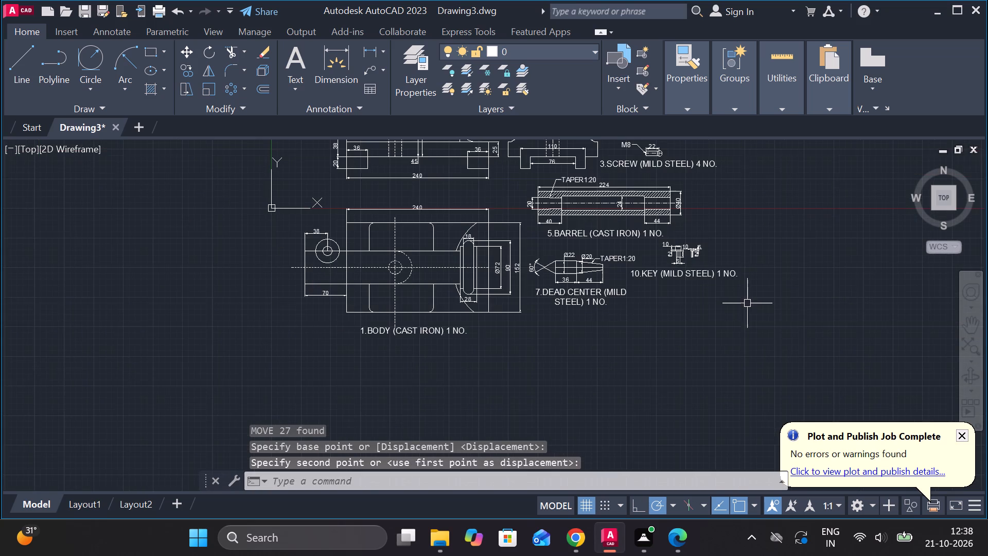
middle_click_drag(718, 304, 646, 310)
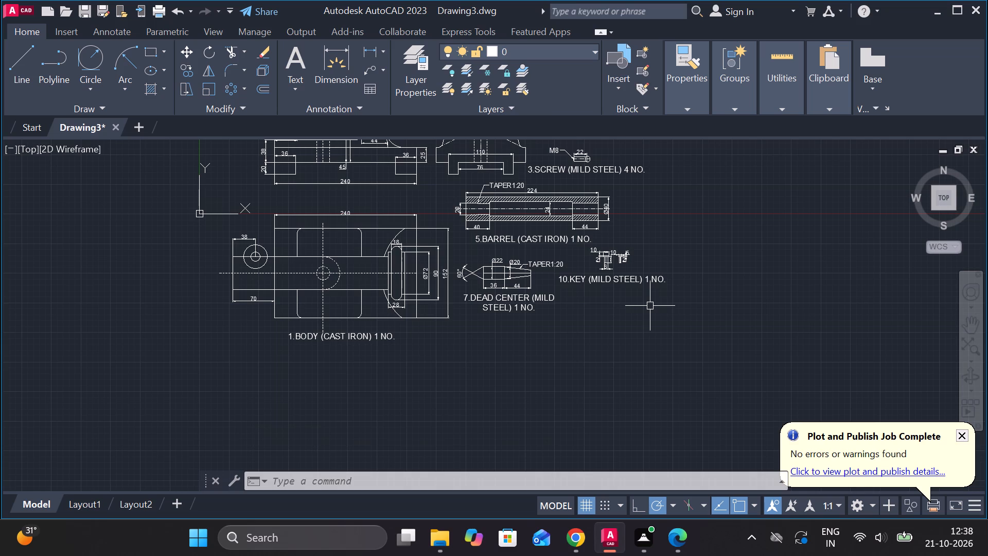
scroll(615, 314, "up", 1)
middle_click_drag(611, 316, 479, 329)
scroll(466, 349, "up", 1)
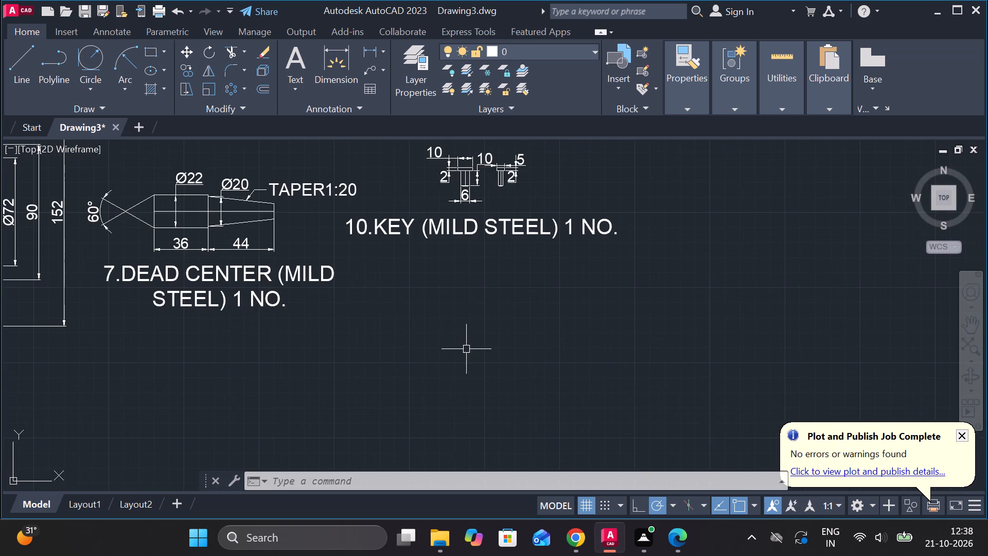
key("l")
key("Return")
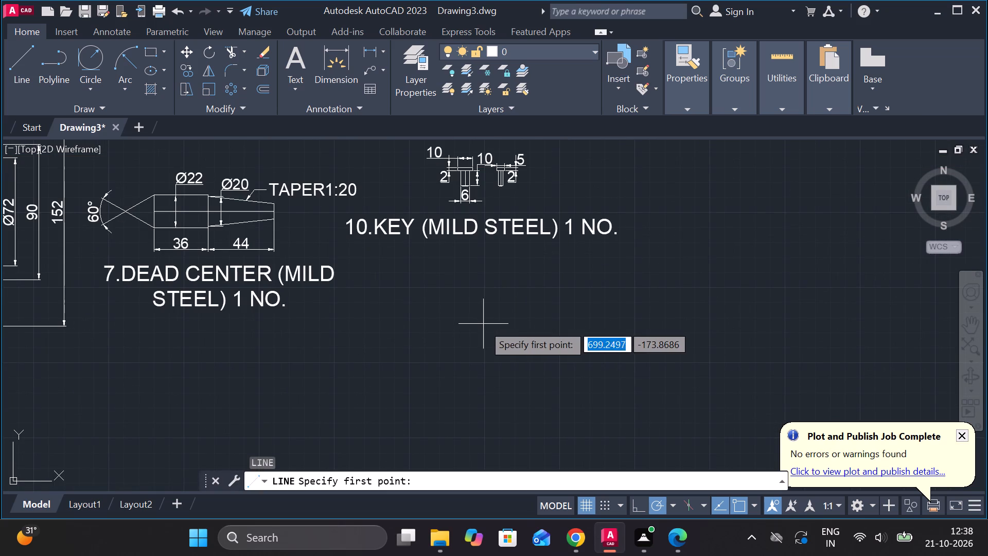
left_click(469, 319)
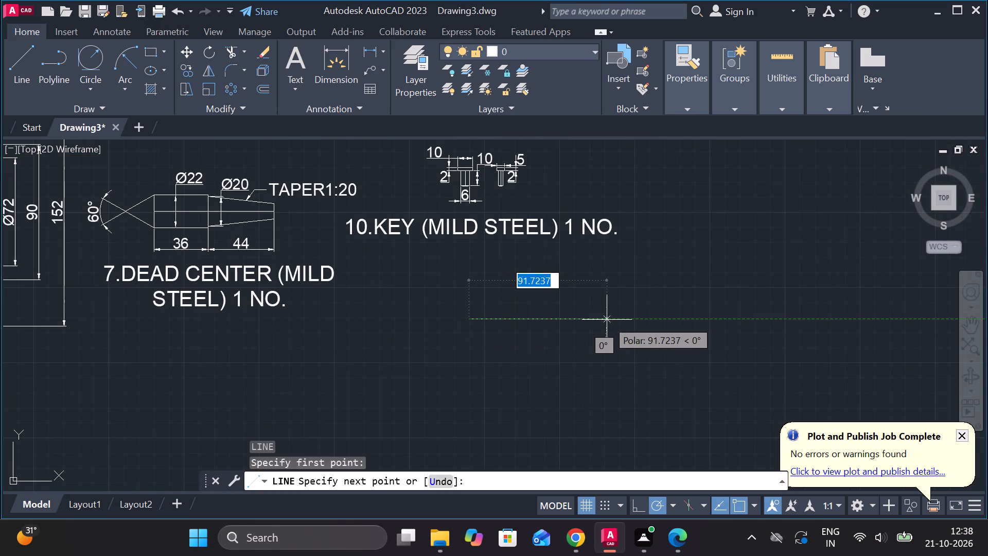
type("34")
key("space")
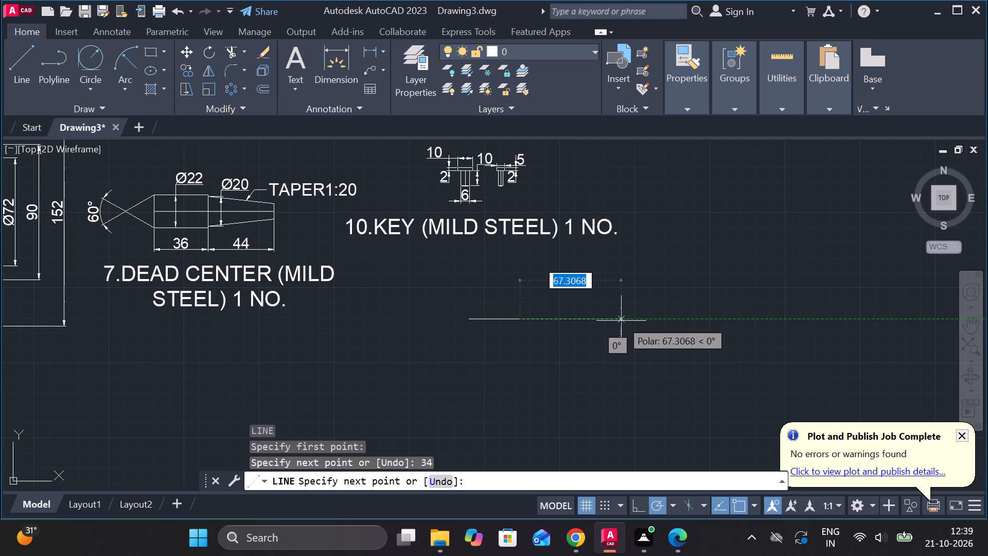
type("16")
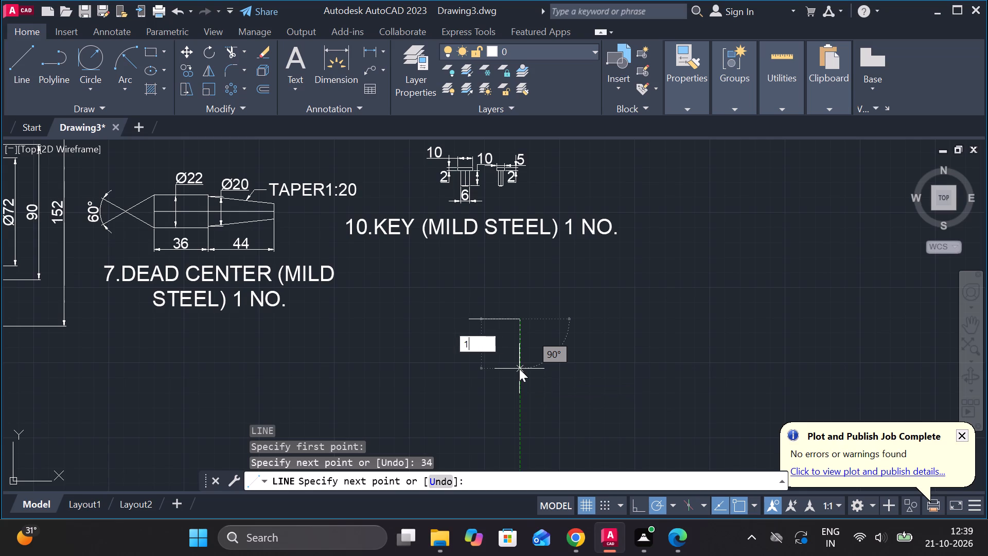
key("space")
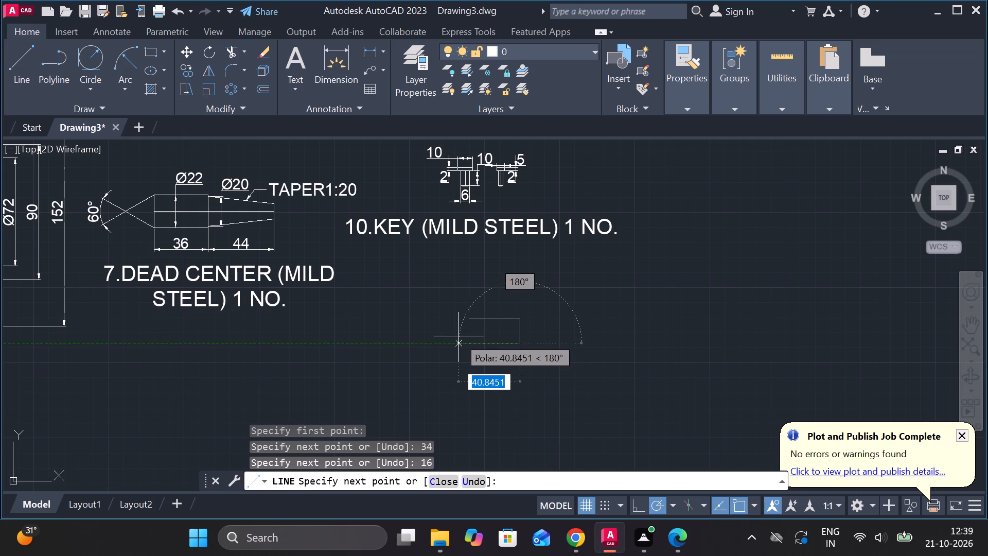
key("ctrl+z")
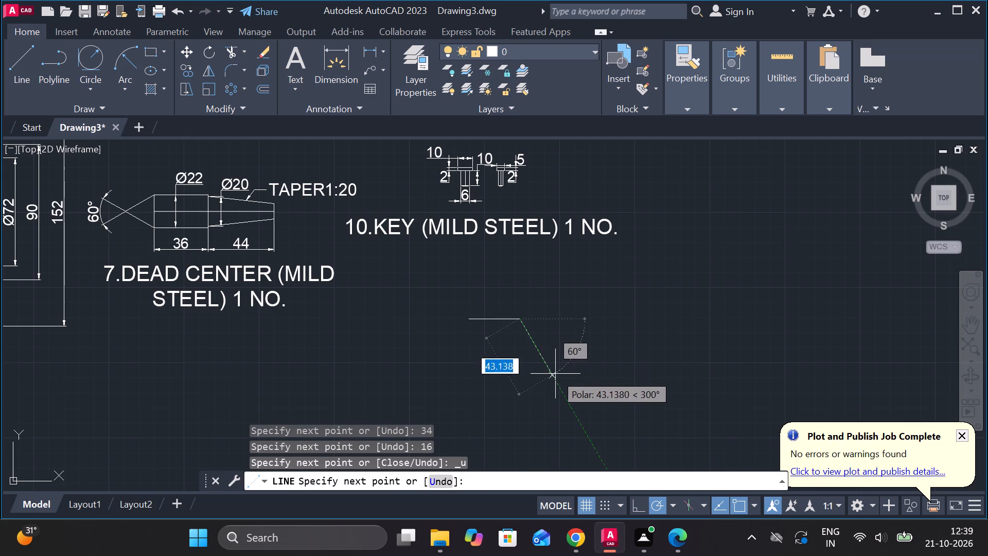
Continue from the 34-long line with a side 3 high and a 34-long bottom edge, closing it into a rectangular bar.
key("3")
key("space")
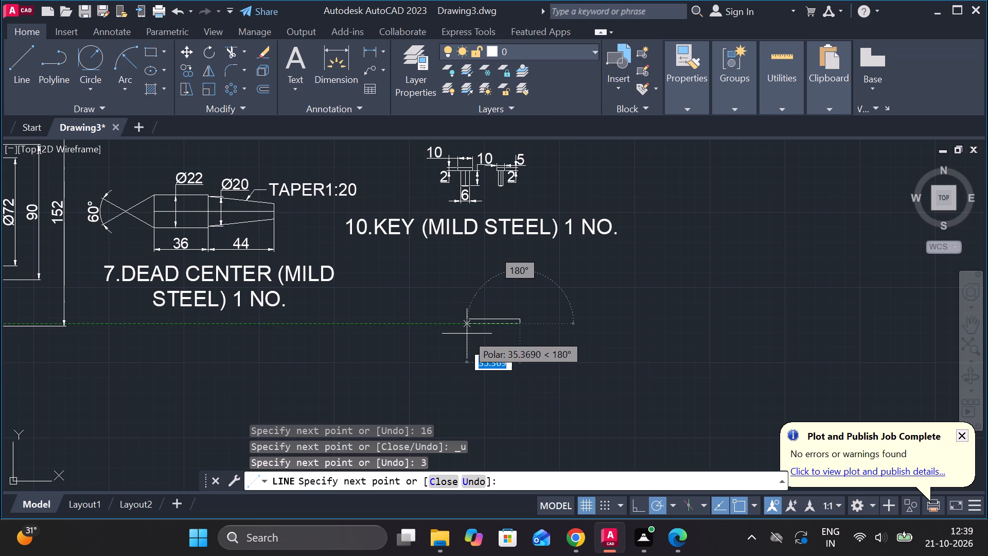
type("34")
key("space")
scroll(467, 326, "up", 3)
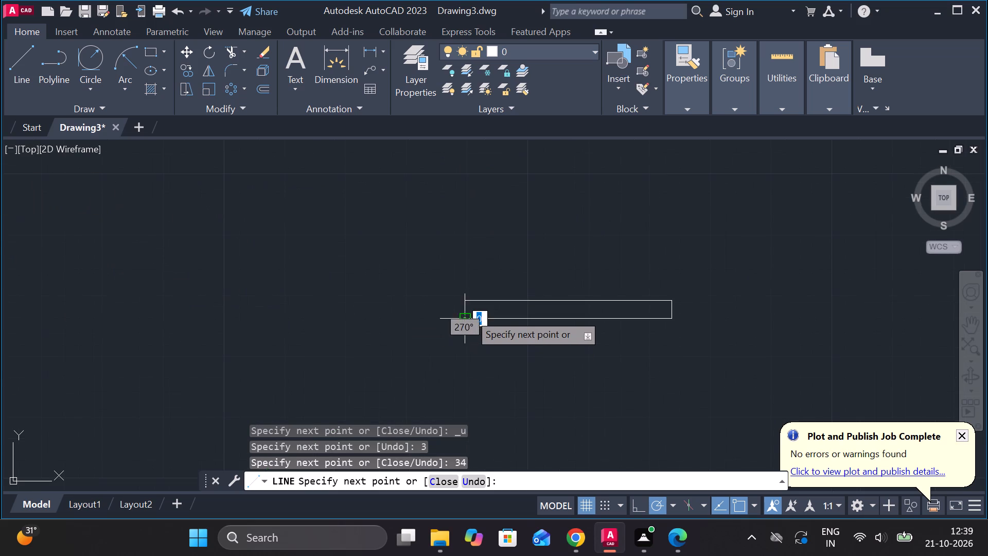
left_click(469, 302)
key("Escape")
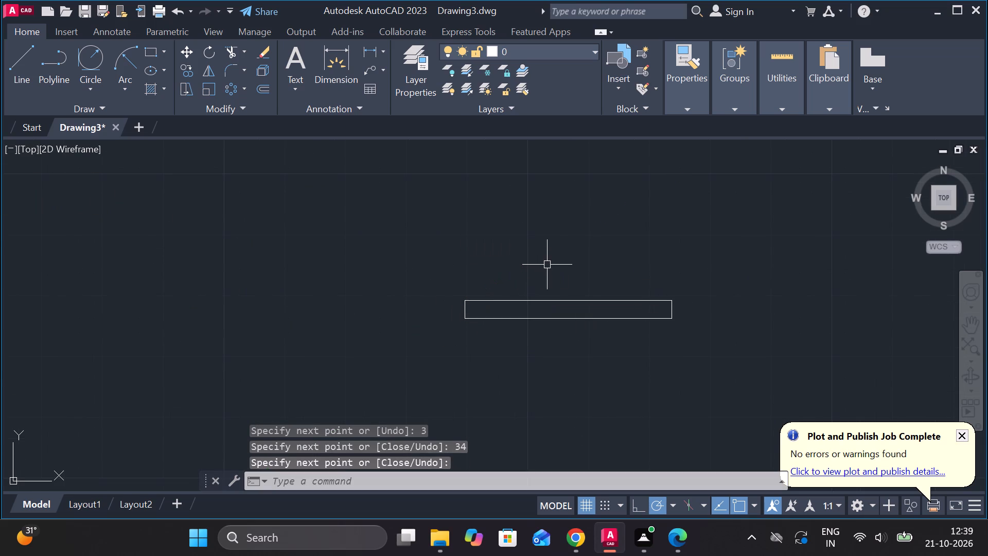
Draw a vertical line from the midpoint of the bar's top edge down past its bottom edge.
scroll(549, 265, "down", 1)
key("l")
key("Return")
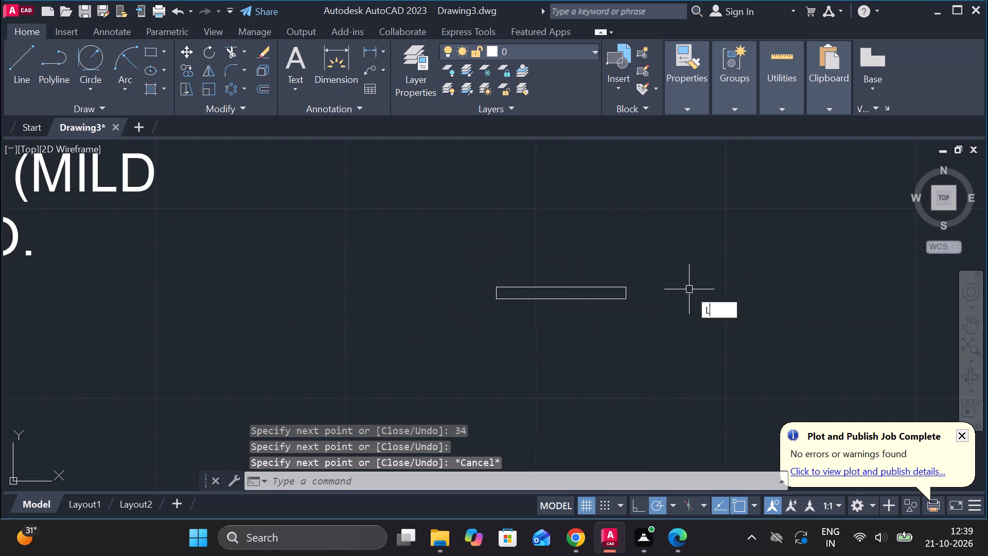
left_click(565, 292)
left_click(565, 339)
key("Escape")
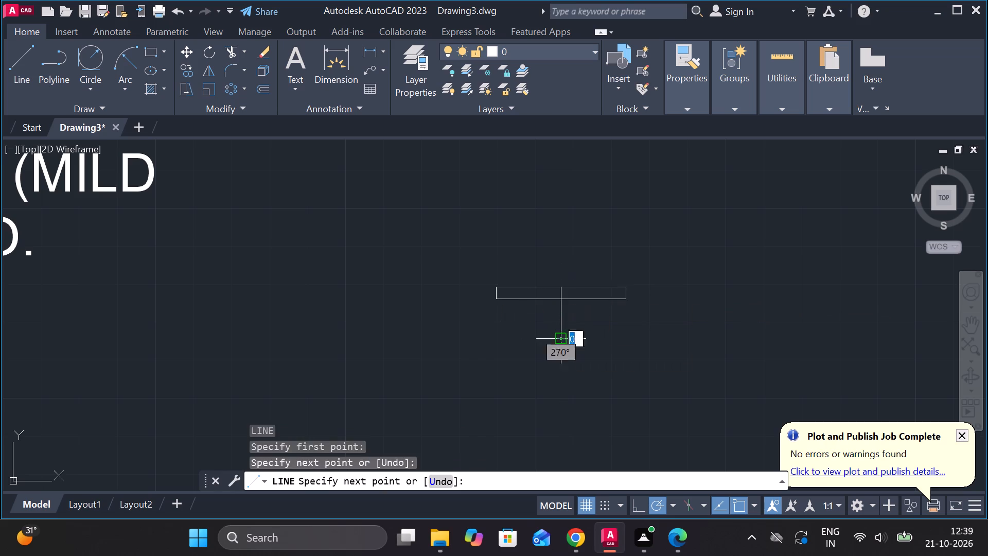
Offset the vertical centre line by 8 to each side.
left_click(561, 325)
key("o")
key("Return")
key("Return")
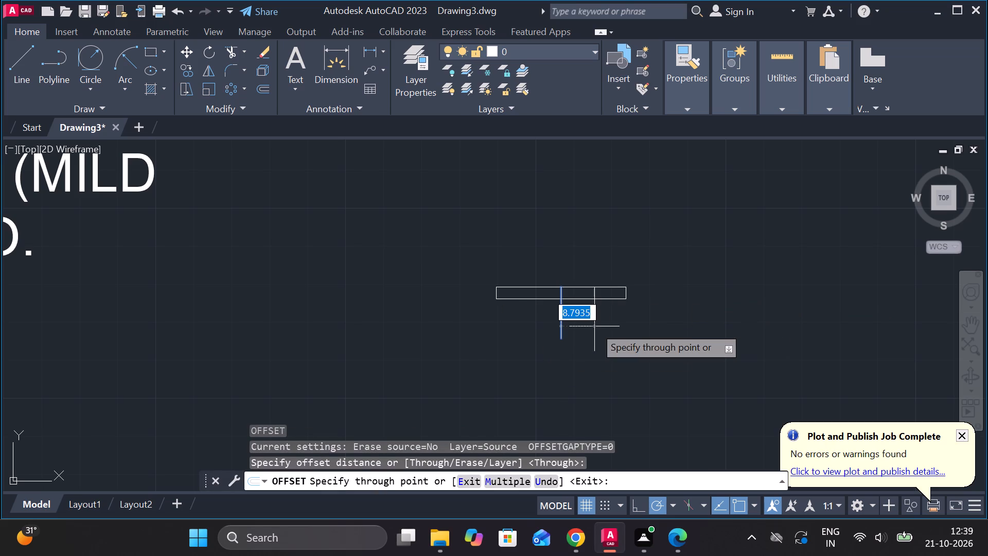
key("8")
key("Return")
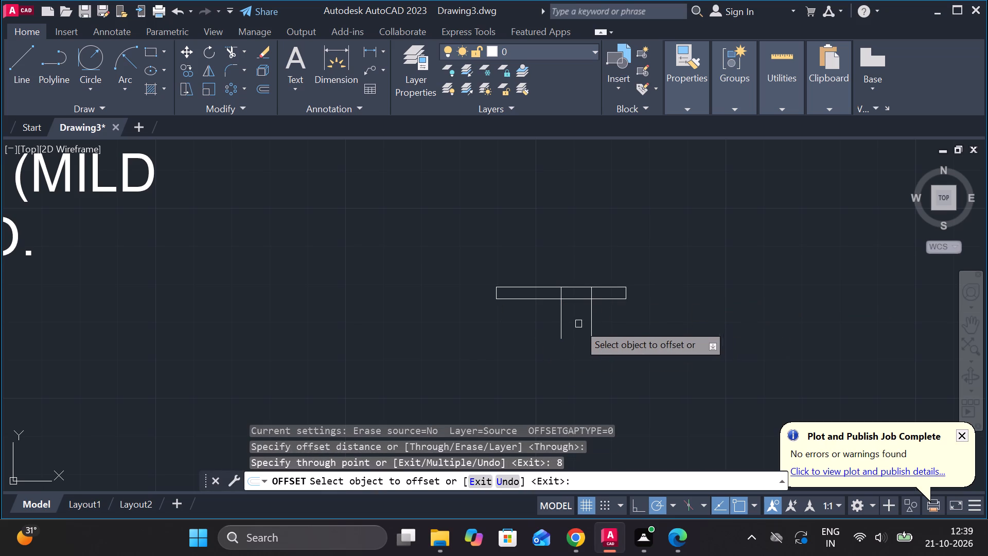
left_click(561, 319)
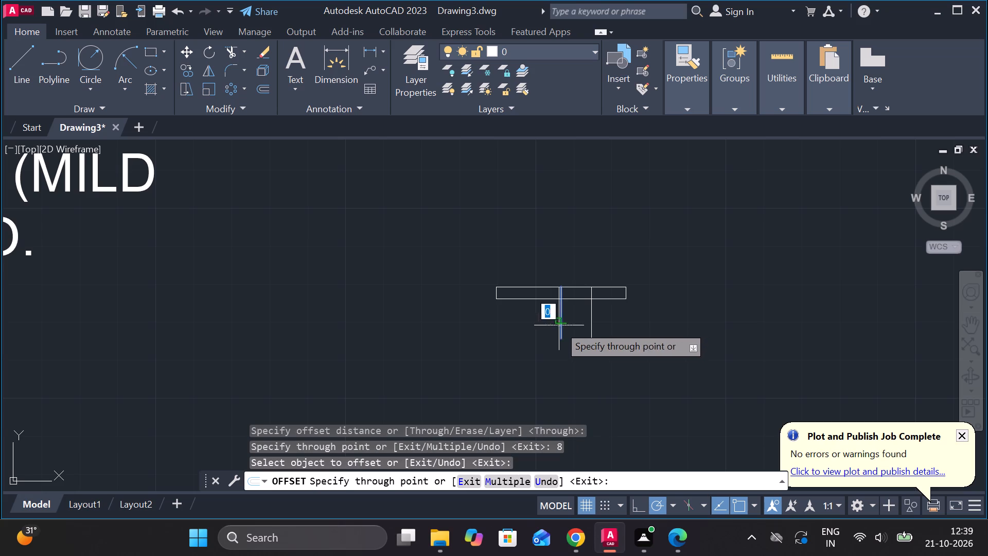
key("8")
key("Return")
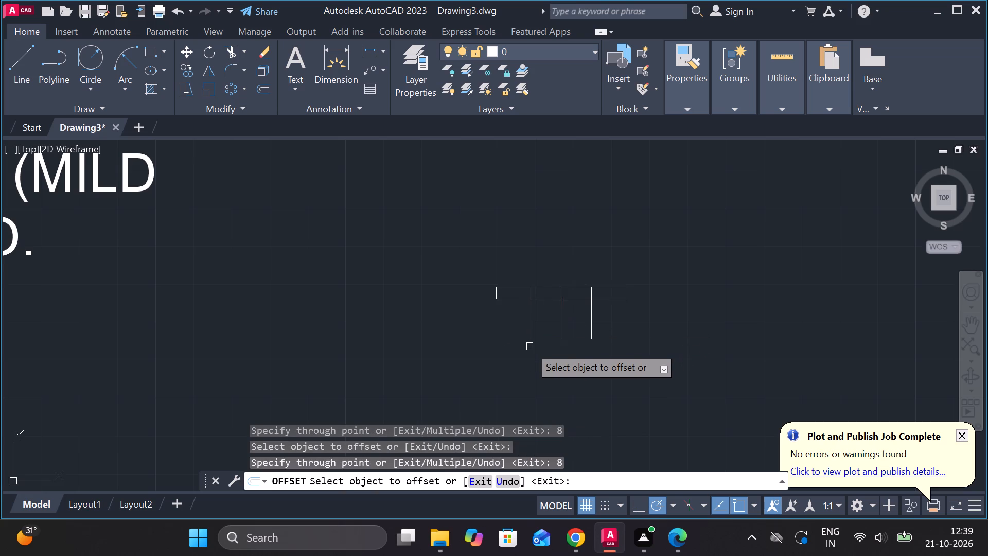
key("Escape")
Trim the parts of the three vertical lines that extend below the bar.
type("TR")
key("space")
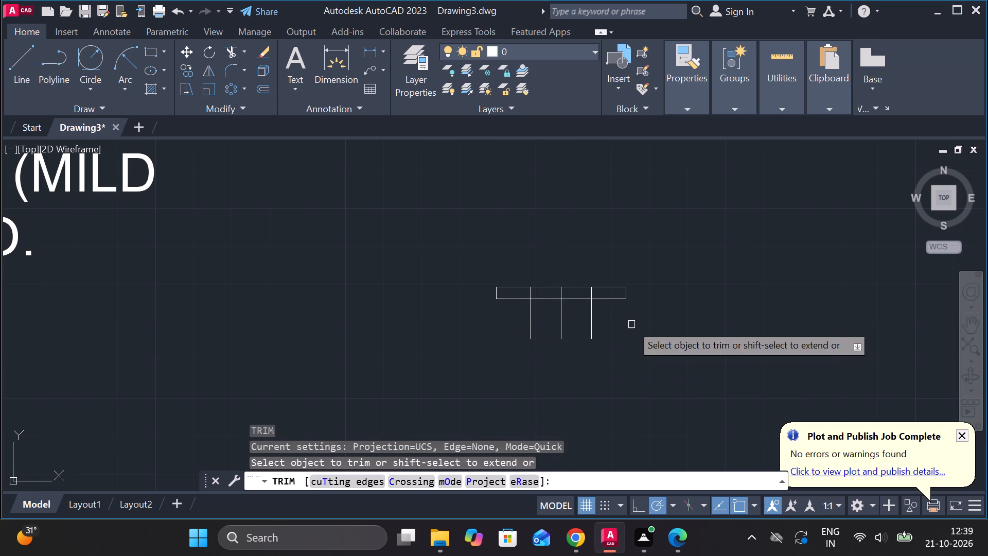
left_click_drag(627, 317, 491, 324)
scroll(545, 319, "up", 1)
key("Escape")
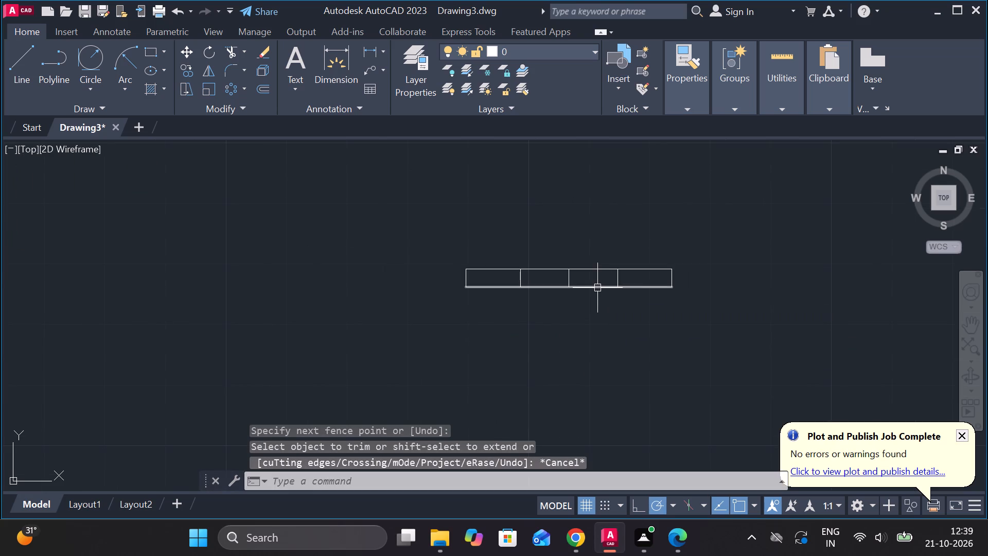
Change the linetype of the three vertical lines inside the bar to DASHED.
left_click(520, 276)
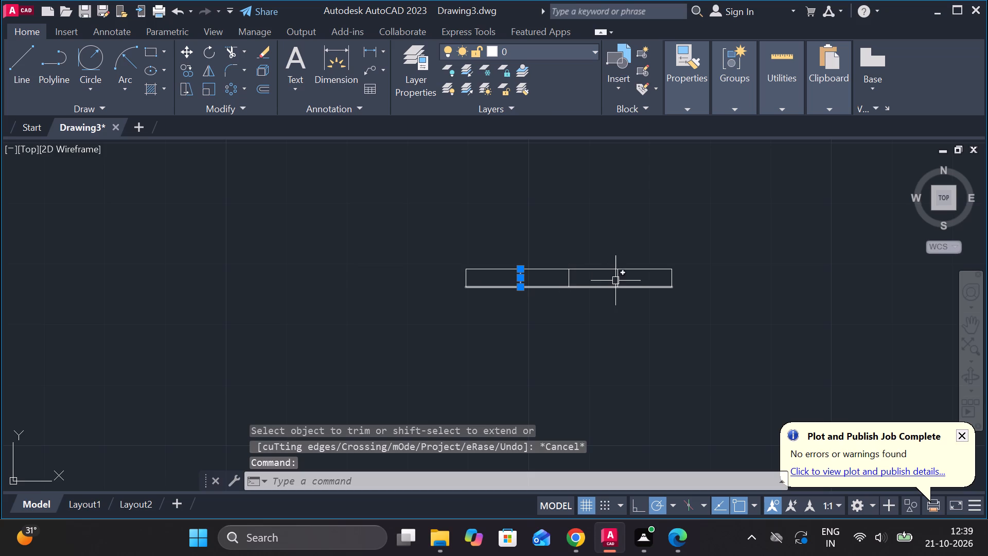
left_click(615, 281)
left_click(570, 275)
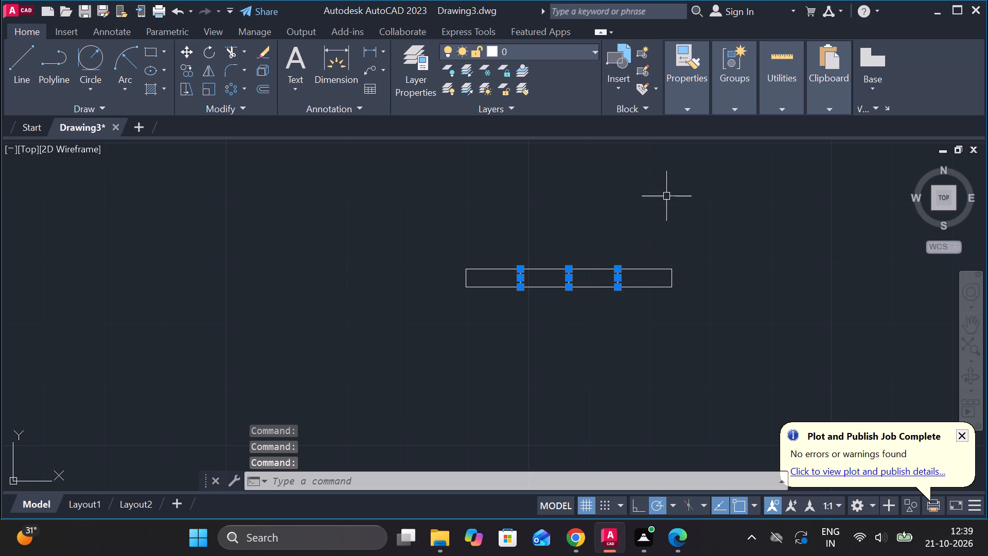
left_click(688, 107)
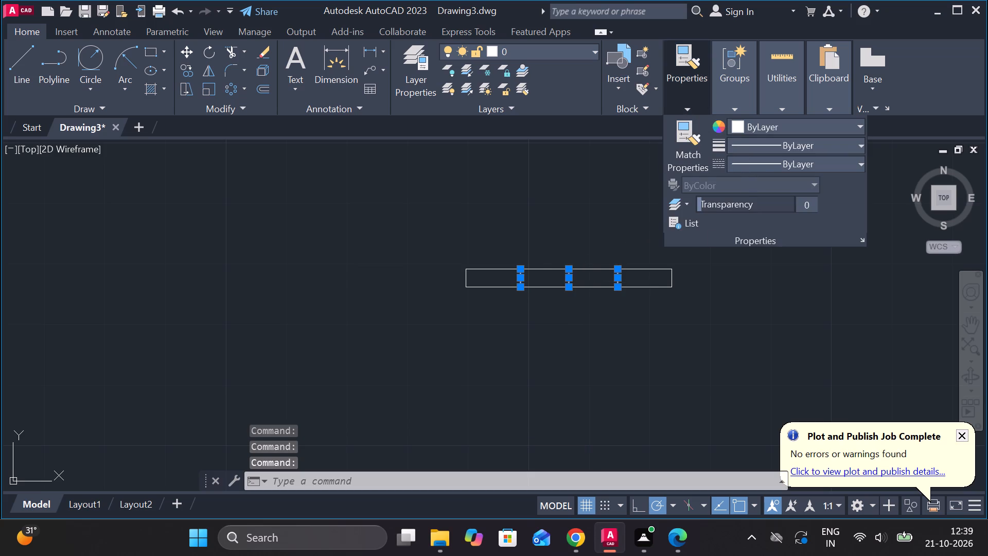
left_click(701, 105)
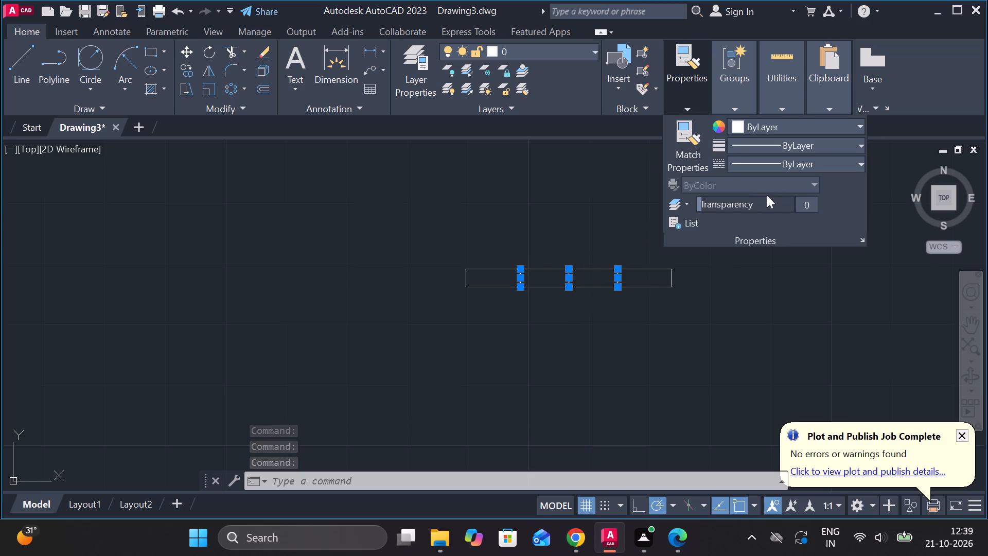
left_click(778, 162)
left_click(782, 248)
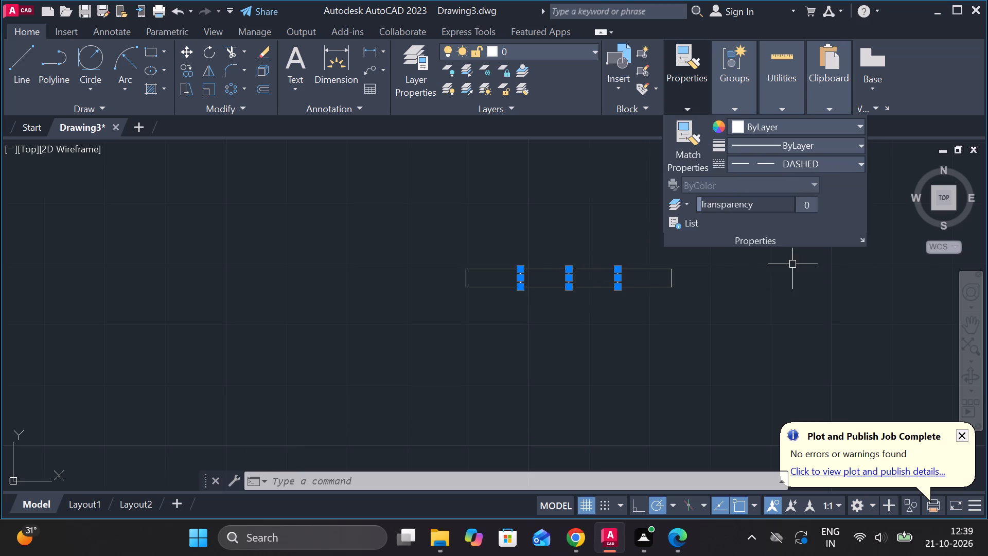
key("Escape")
Add a linear dimension for the bar's full length, placed above its top edge.
scroll(630, 294, "up", 3)
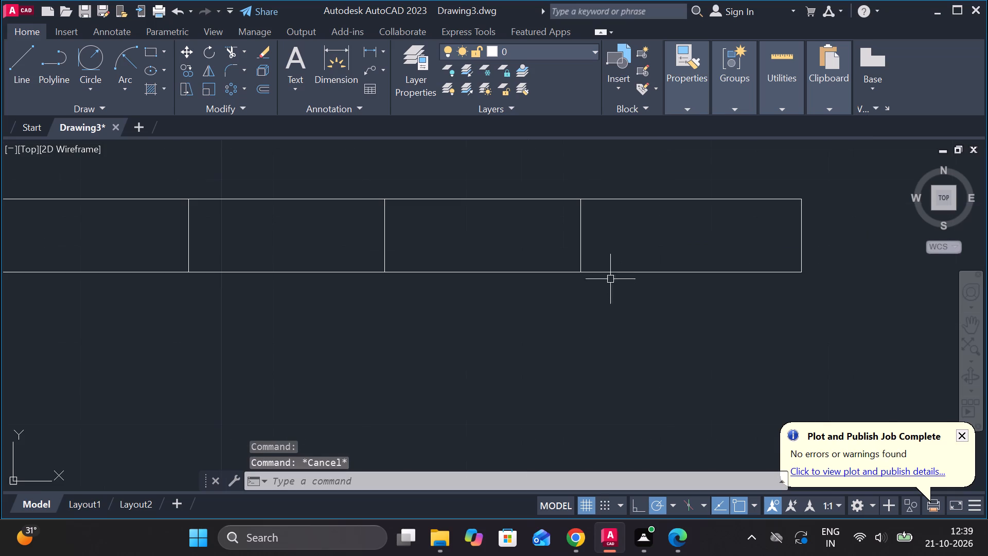
scroll(556, 238, "down", 3)
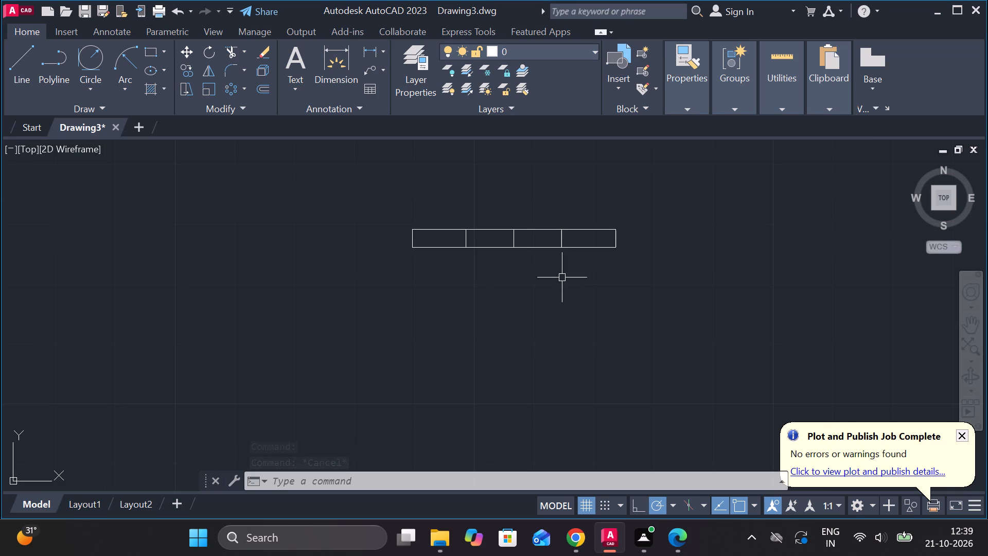
left_click(367, 48)
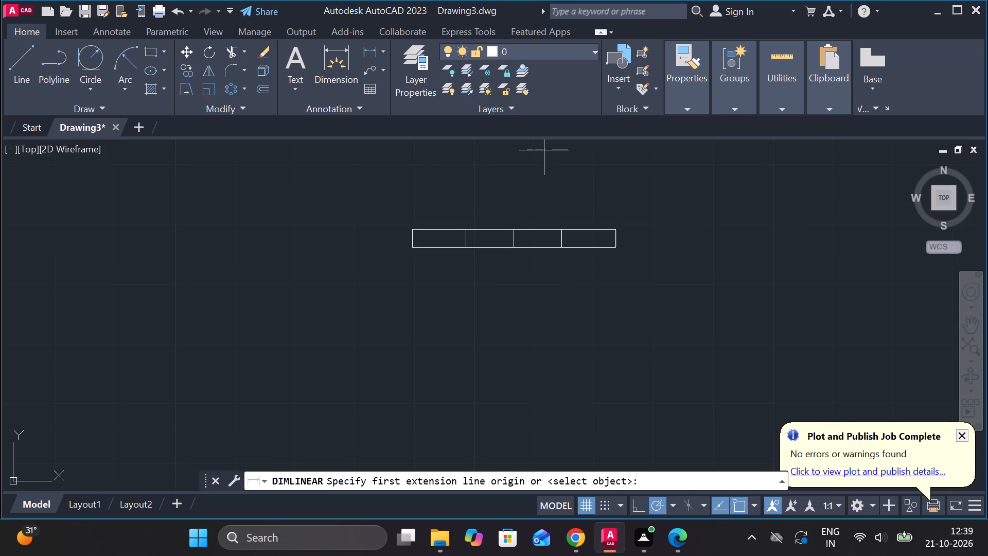
left_click(414, 228)
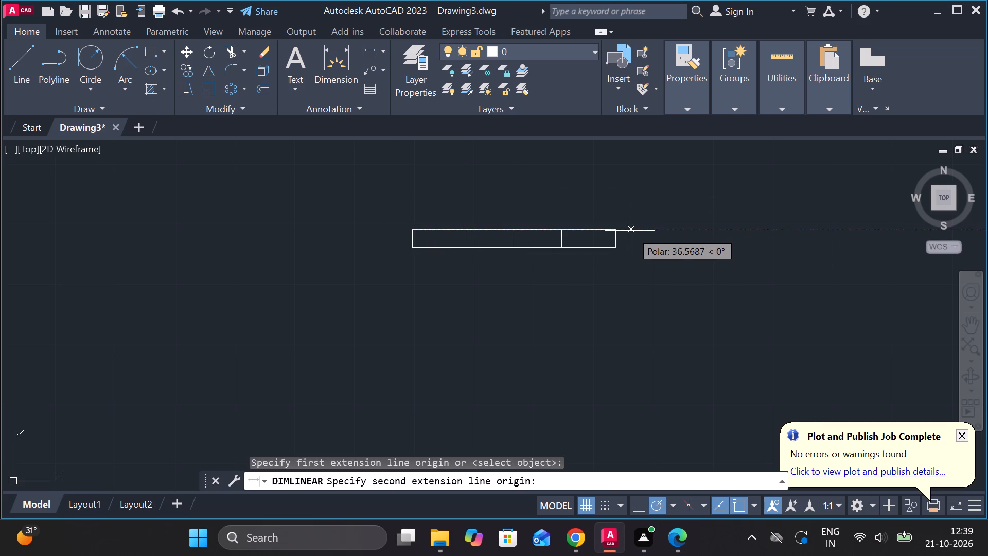
left_click(616, 230)
left_click(526, 190)
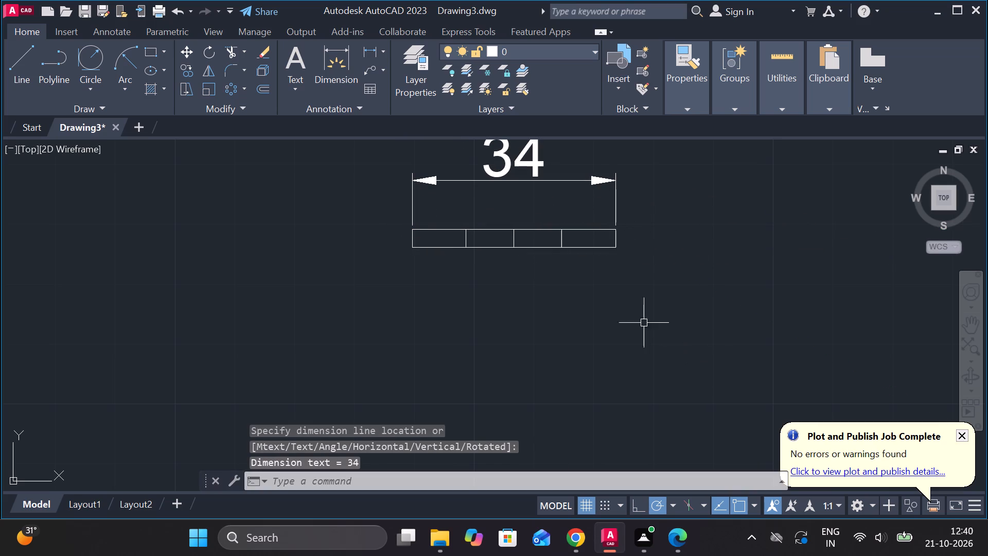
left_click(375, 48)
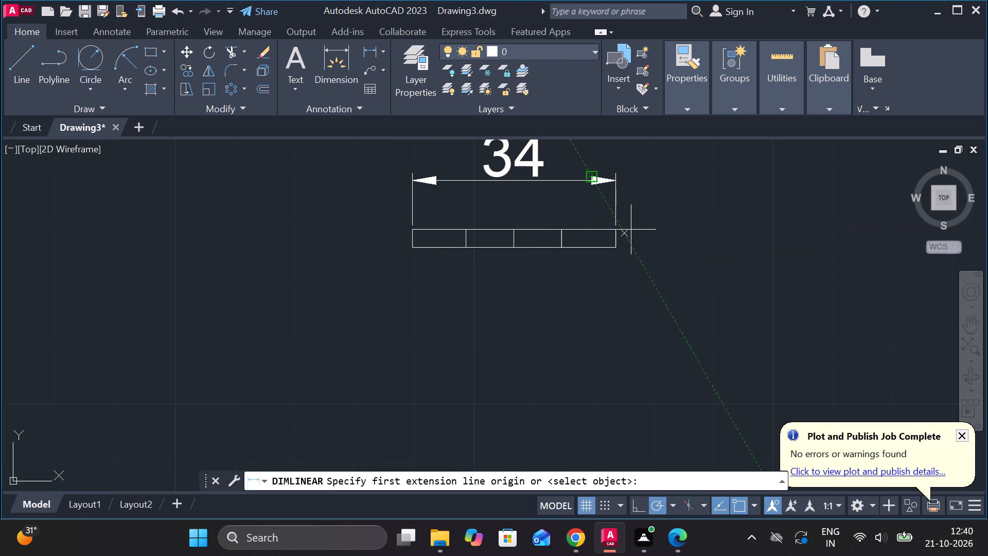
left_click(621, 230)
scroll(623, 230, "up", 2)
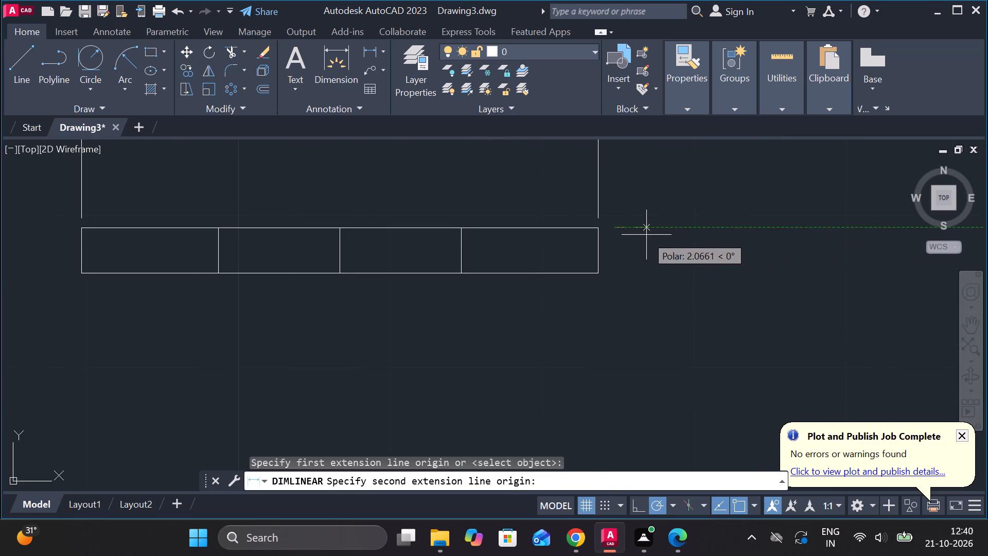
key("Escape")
Add a vertical linear dimension for the bar's thickness, placed beyond its right end.
left_click(364, 47)
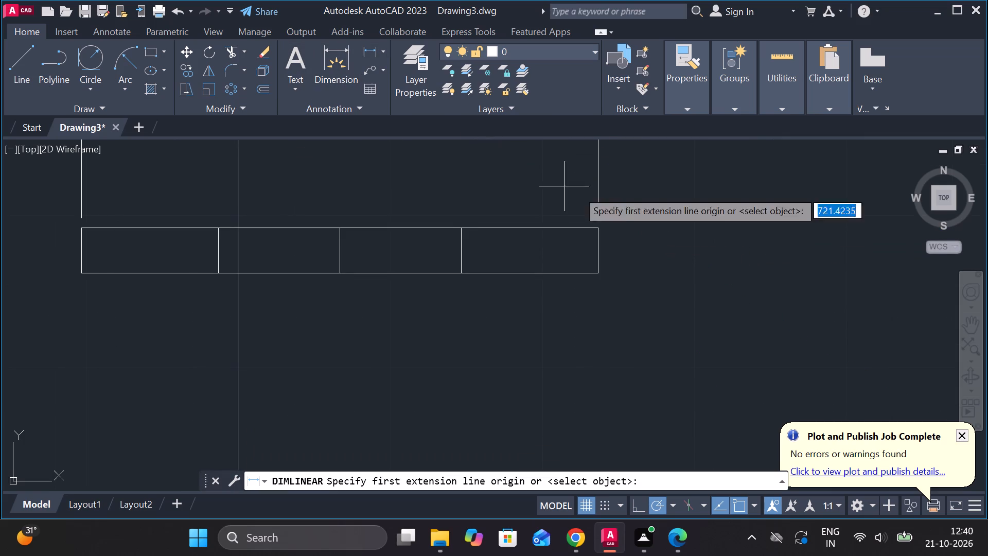
left_click(598, 231)
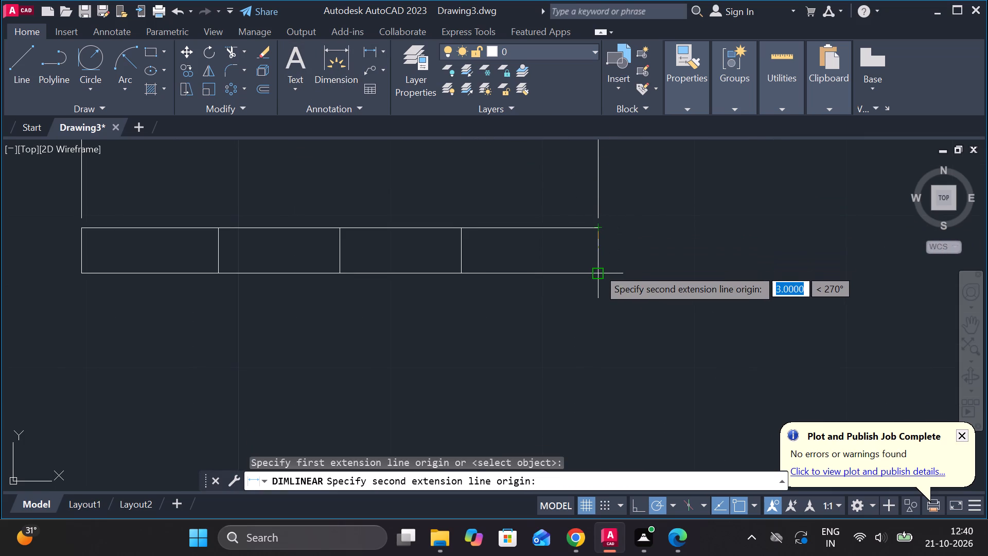
left_click(598, 268)
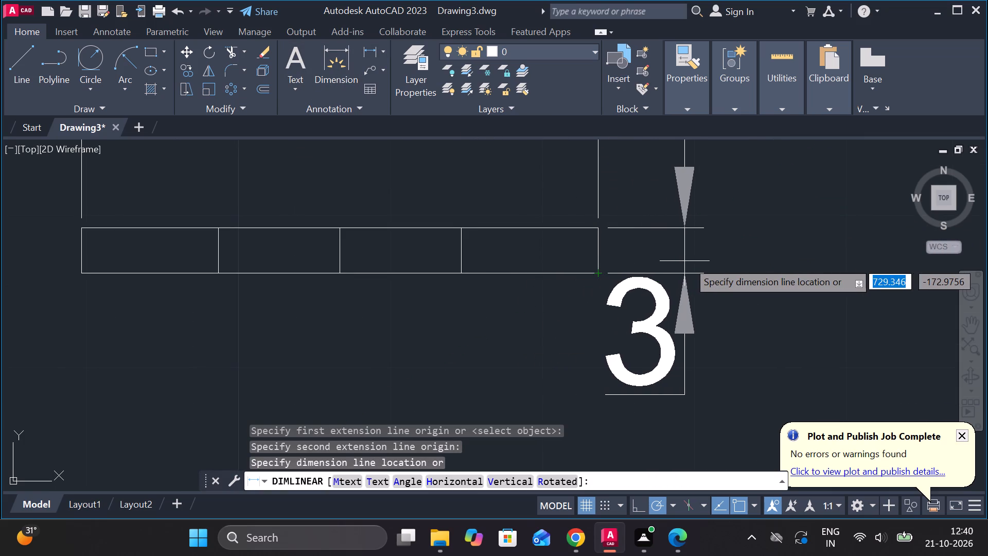
left_click(705, 262)
Add a linear dimension between the two outer inner lines of the bar, placed below its bottom edge.
scroll(702, 265, "down", 1)
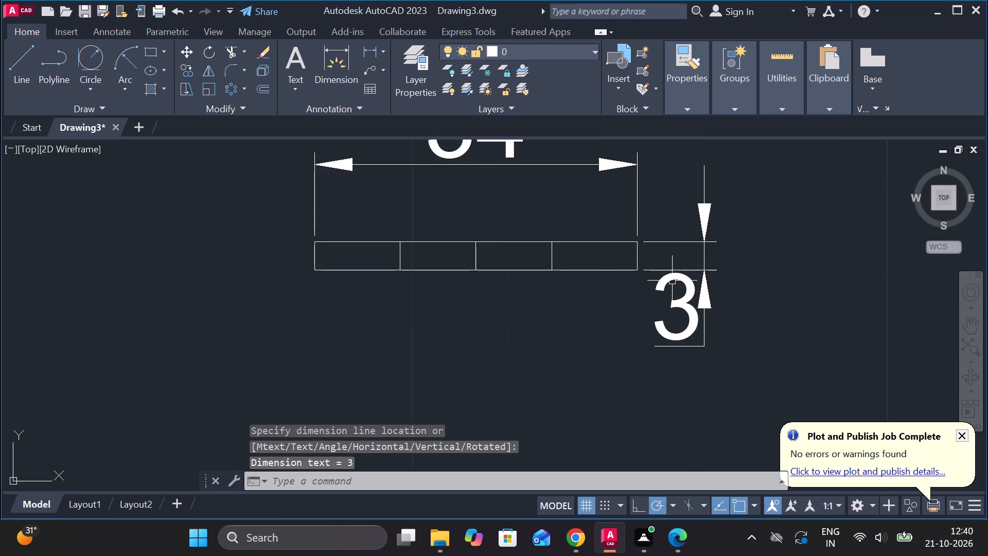
key("space")
left_click(404, 268)
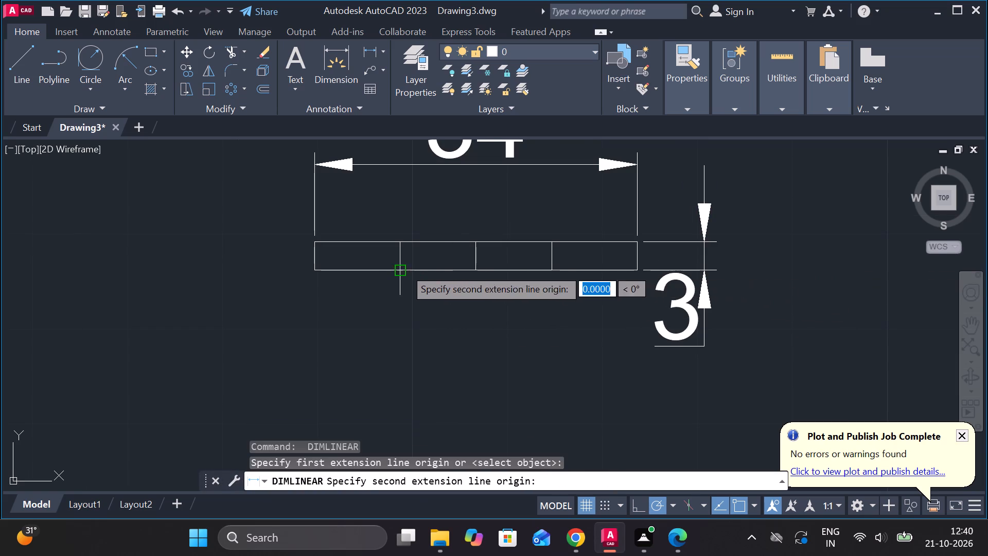
left_click(551, 272)
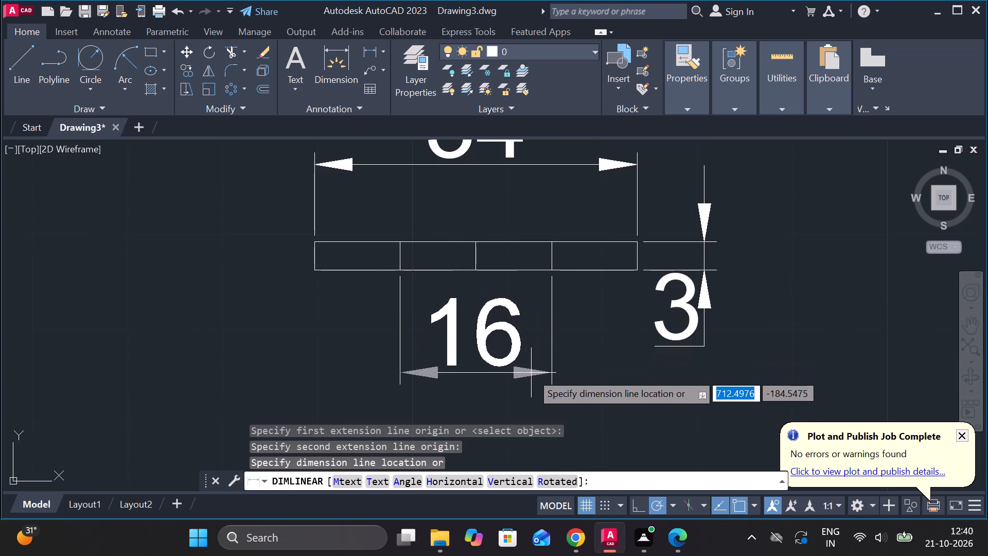
left_click(531, 373)
Insert a diameter symbol before the 34 in the bar's overall length dimension.
scroll(532, 373, "down", 1)
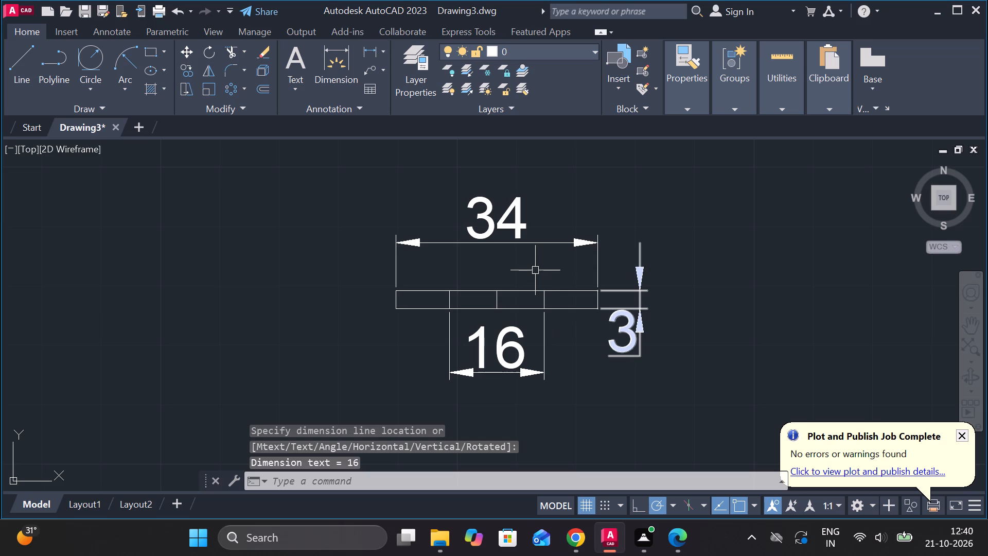
double_click(480, 224)
double_click(484, 214)
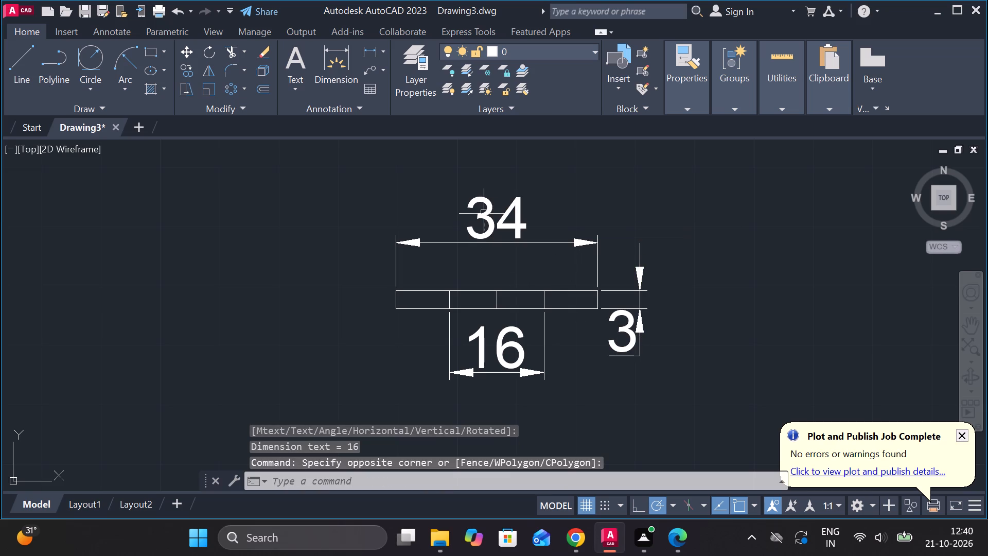
key("grave")
left_click(485, 208)
double_click(485, 208)
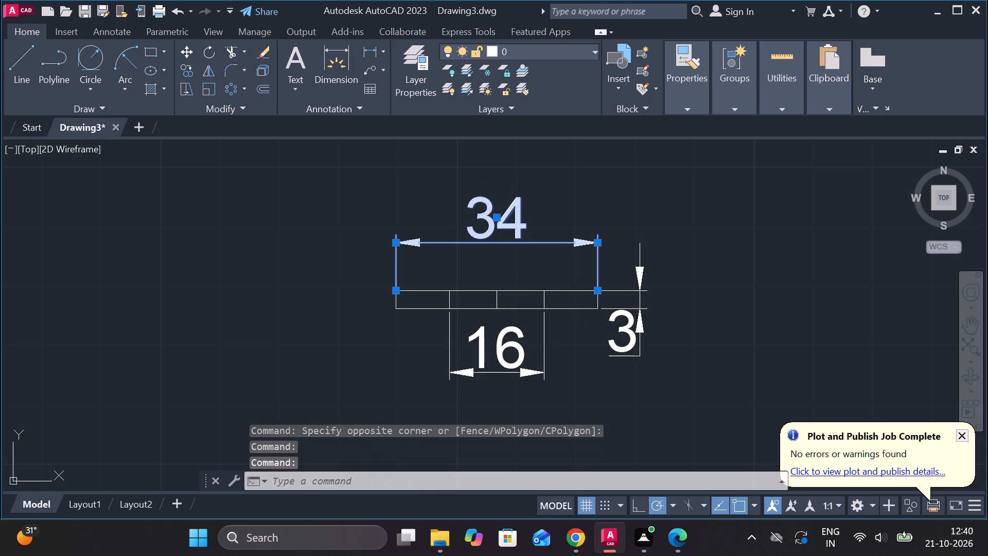
left_click(654, 94)
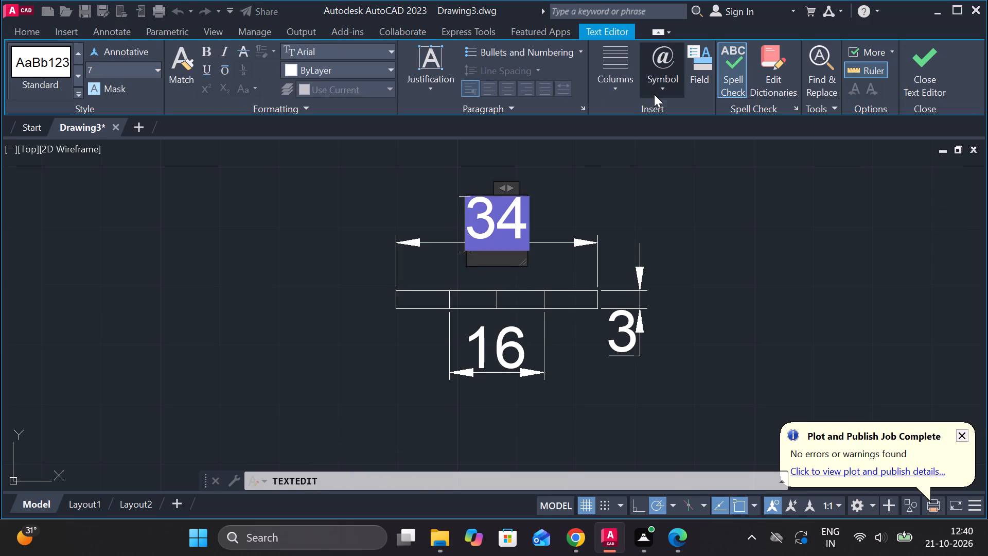
left_click(716, 145)
left_click(921, 81)
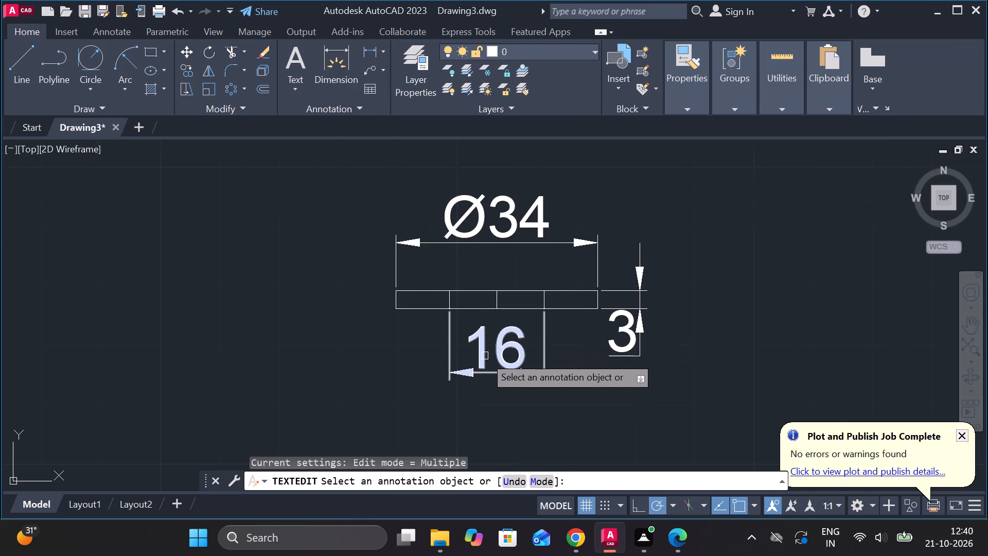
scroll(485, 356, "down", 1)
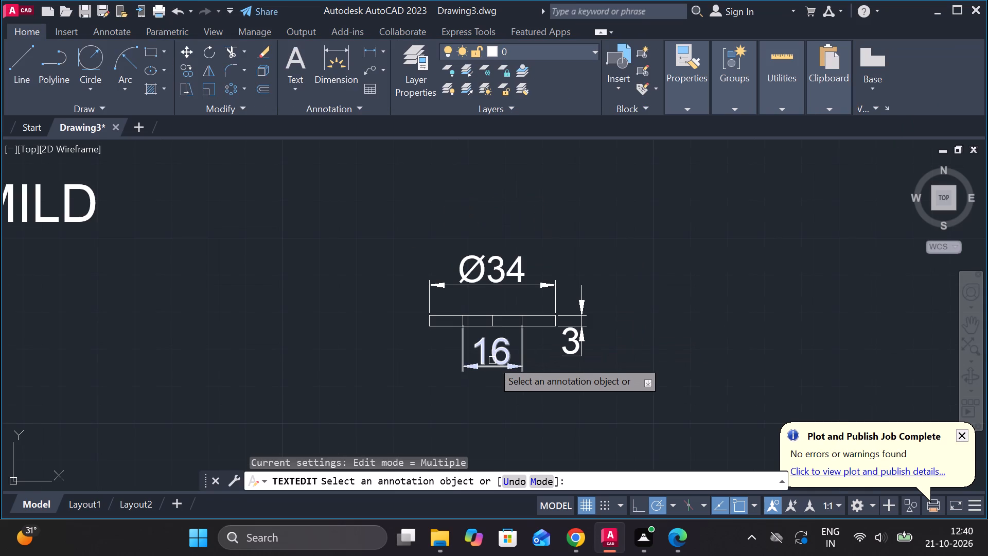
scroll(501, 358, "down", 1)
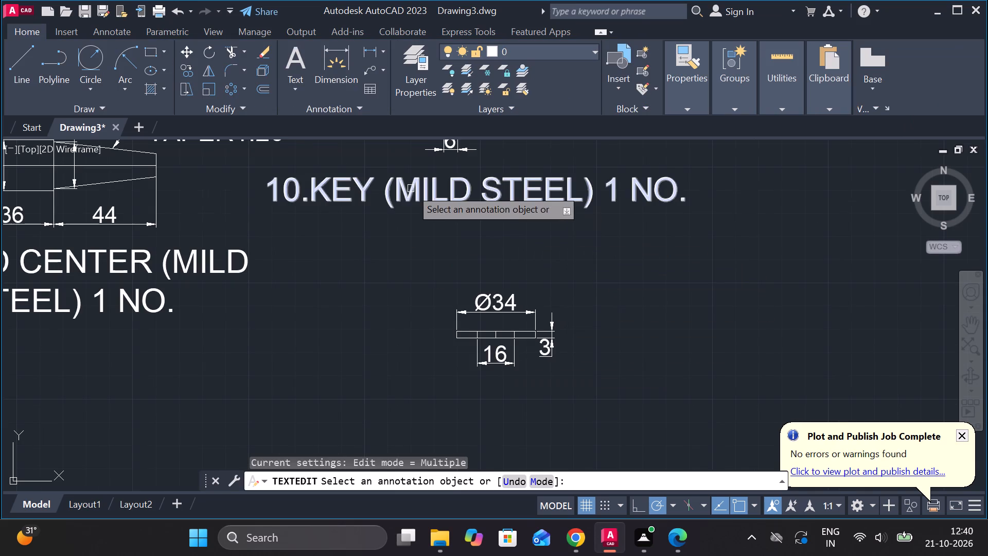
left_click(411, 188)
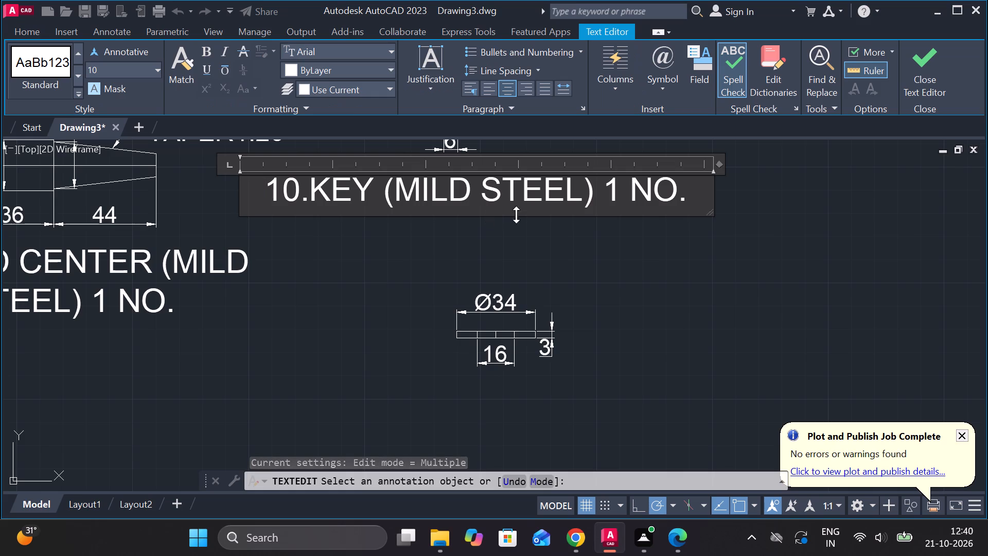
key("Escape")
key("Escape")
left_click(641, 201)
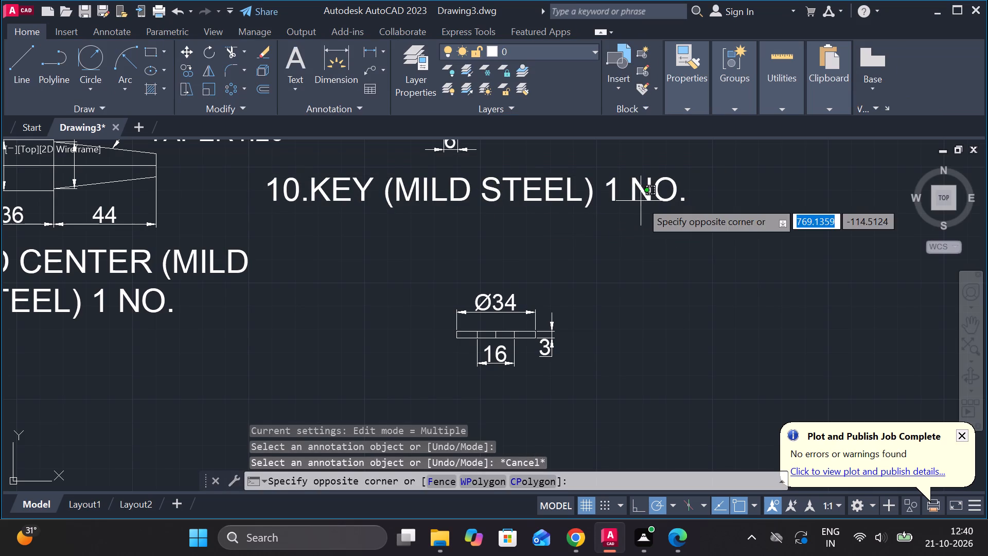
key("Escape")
Copy the 10.KEY (MILD STEEL) 1 NO. label to just below the Ø34 part's dimensions.
left_click(596, 199)
type("CO")
key("Return")
left_click(596, 216)
scroll(678, 298, "down", 1)
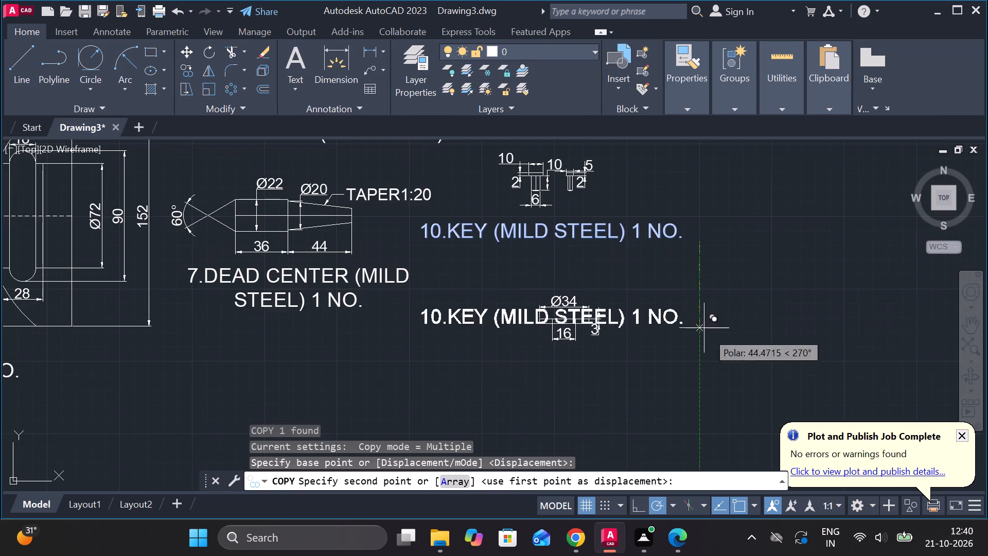
scroll(720, 361, "up", 1)
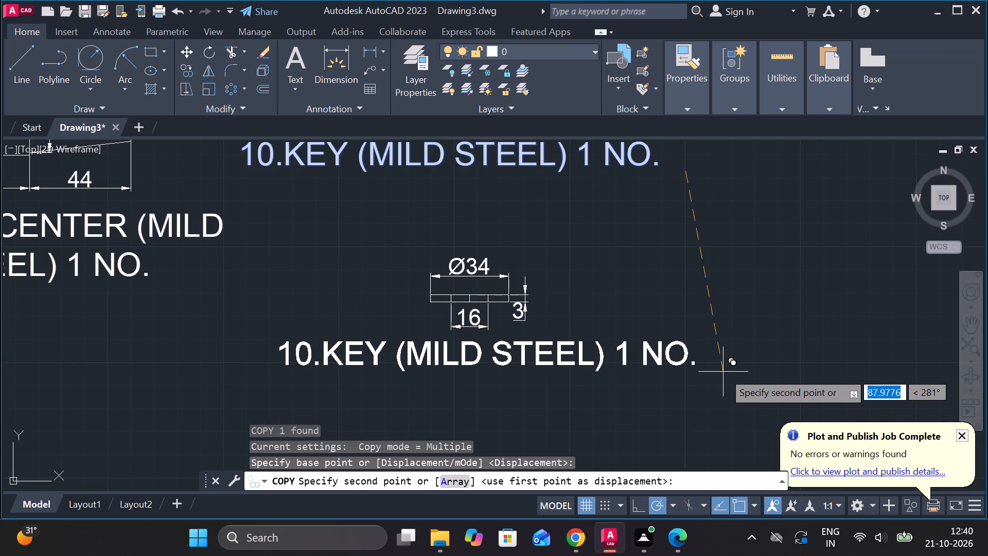
left_click(730, 372)
key("Escape")
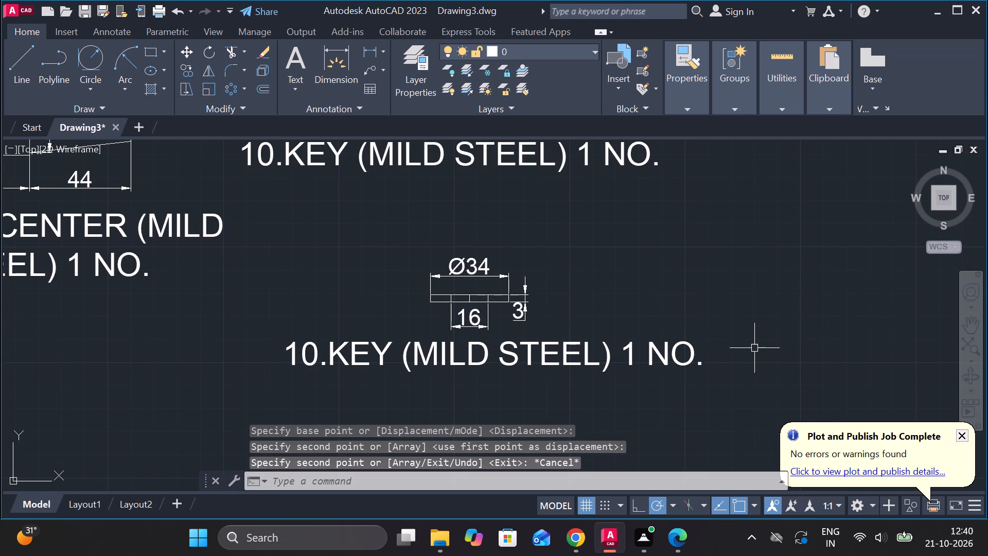
In the copied label, start a new line before (MILD STEEL) and change the quantity to 2 NO.
scroll(755, 346, "down", 1)
middle_click_drag(682, 353, 646, 310)
double_click(548, 304)
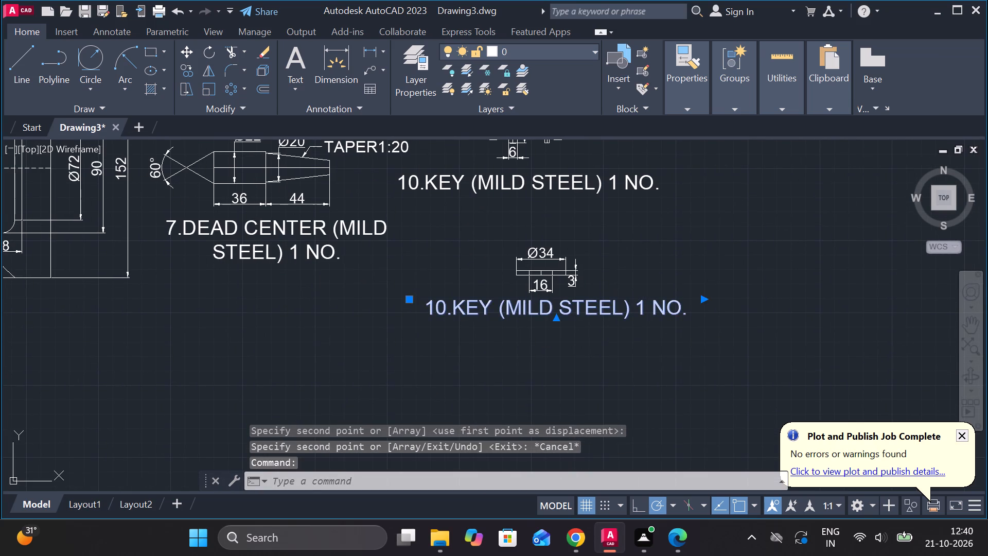
left_click(497, 306)
key("Return")
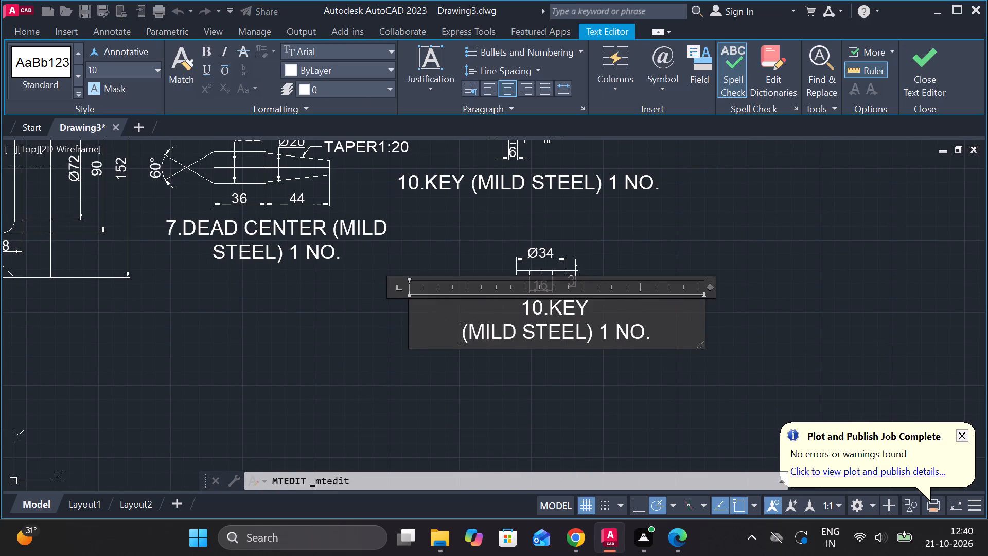
left_click(608, 339)
key("BackSpace")
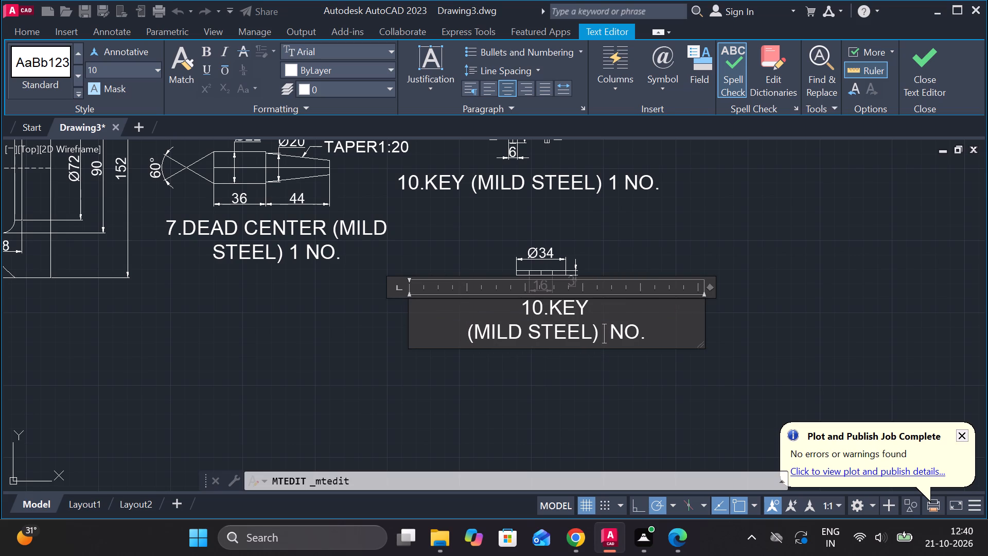
key("2")
Change the first line of the copied label to 15.WASHER.
left_click(607, 310)
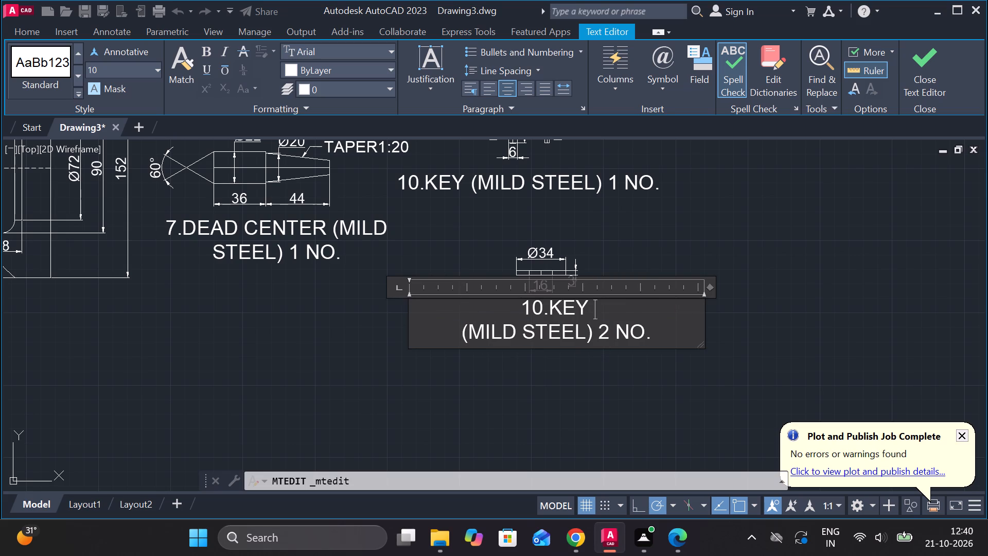
left_click(547, 308)
left_click(543, 308)
key("BackSpace")
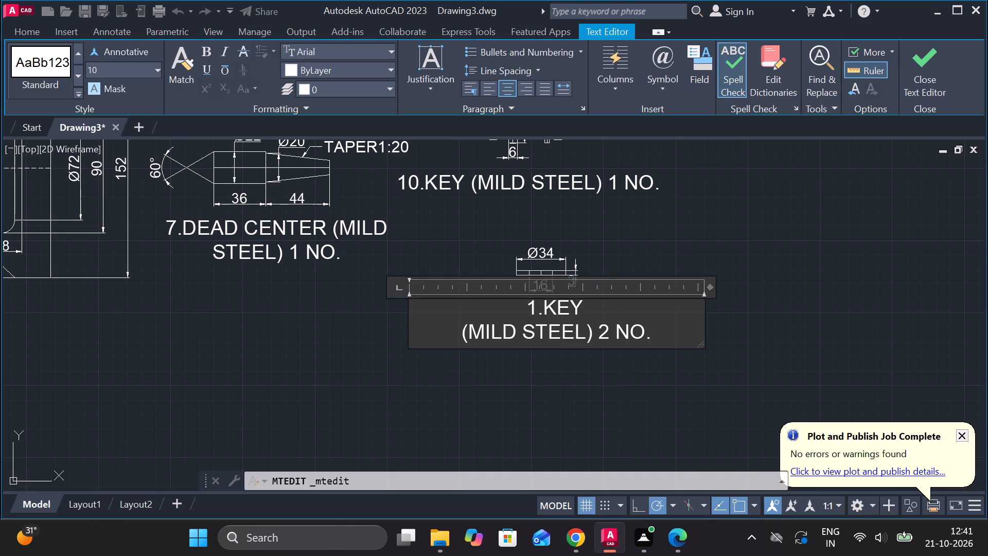
key("5")
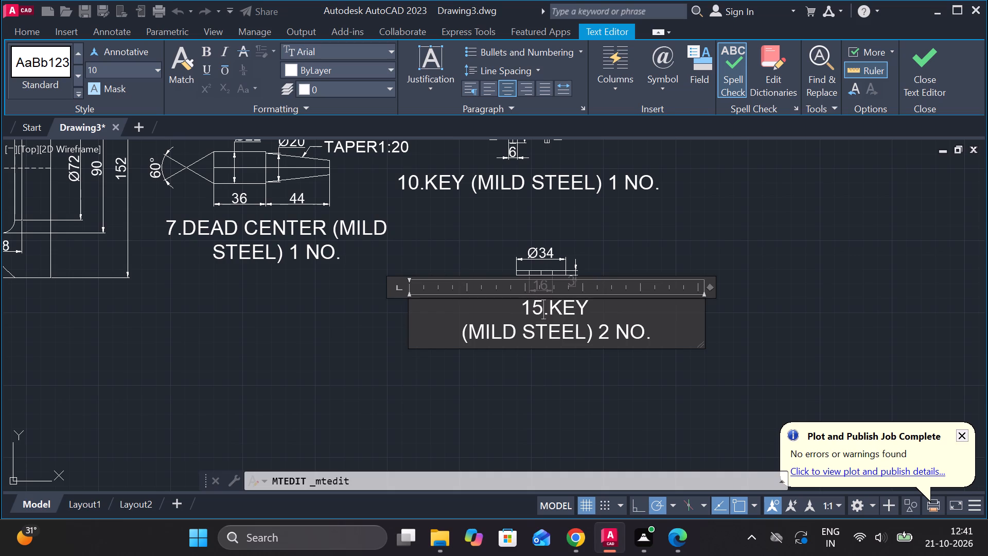
left_click(588, 311)
key("BackSpace")
key("BackSpace")
key("BackSpace")
type("WASHER")
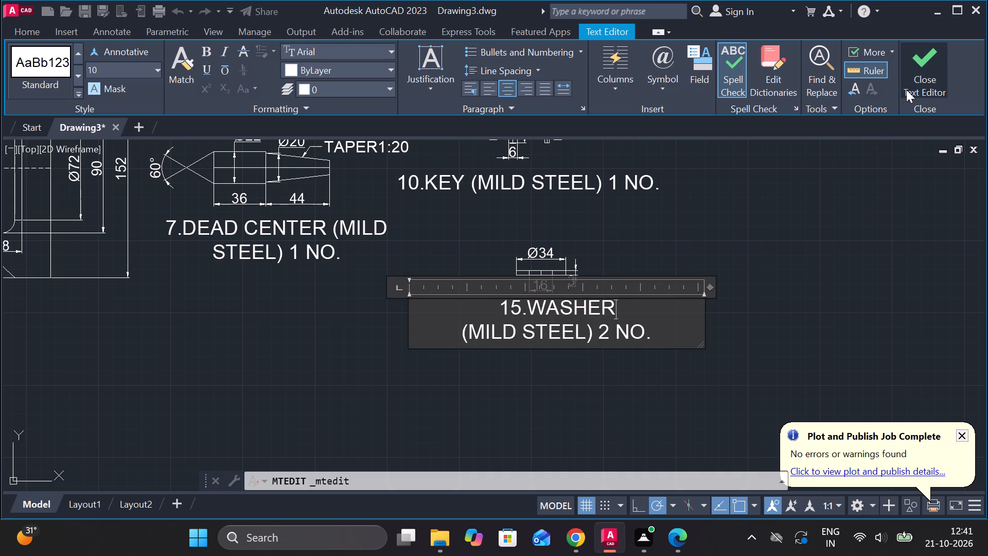
left_click(916, 81)
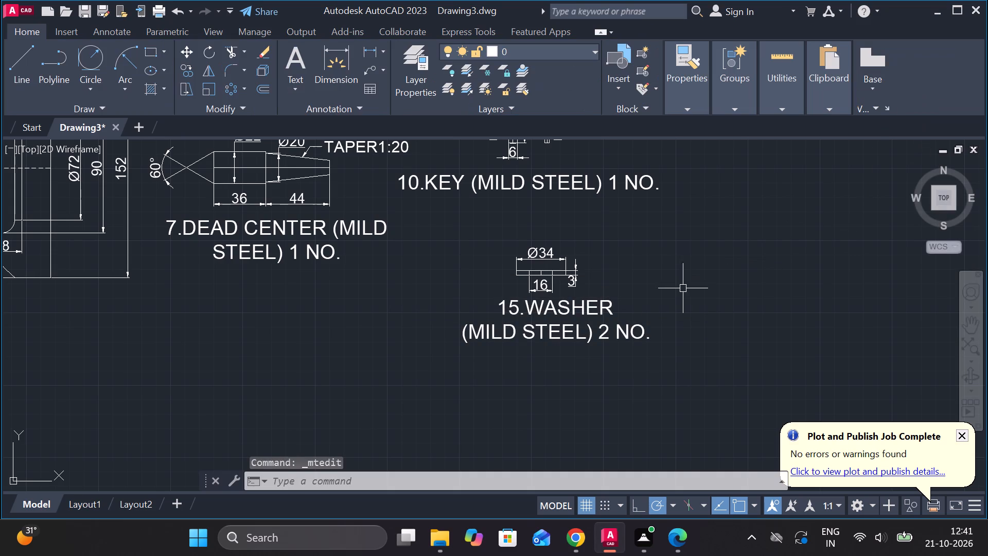
Split the 10.KEY label into two lines, with (MILD STEEL) 1 NO. on the second line.
middle_click_drag(644, 267, 667, 311)
double_click(549, 234)
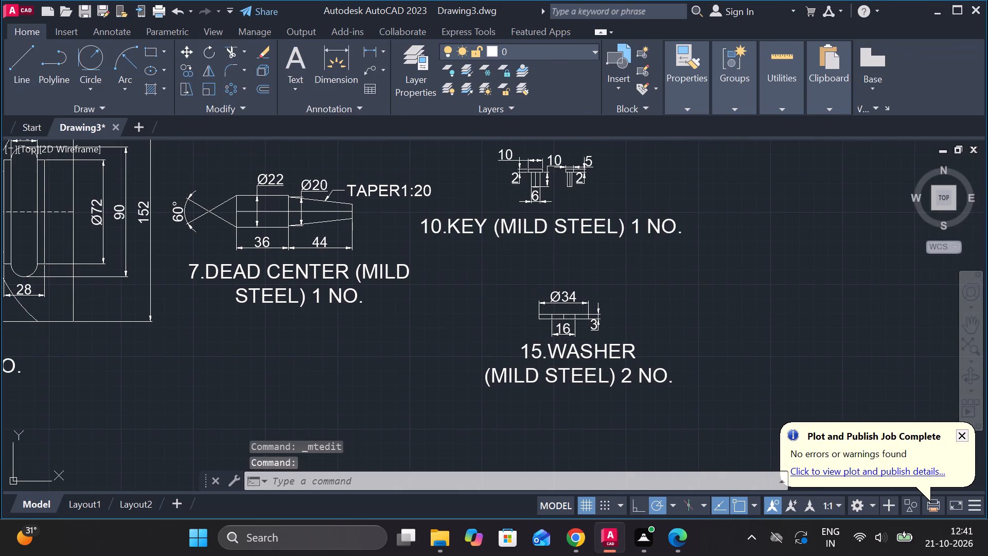
left_click(487, 229)
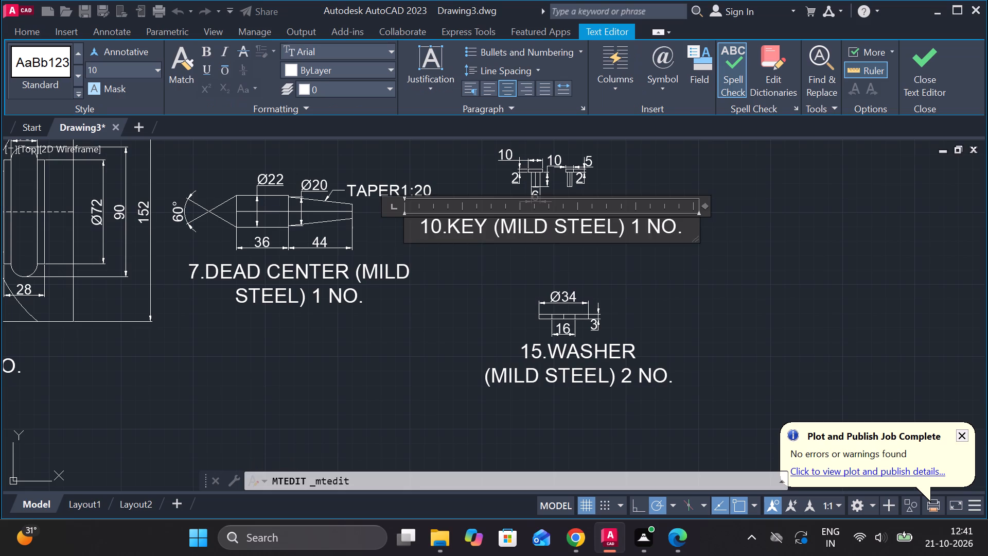
key("Return")
left_click(926, 77)
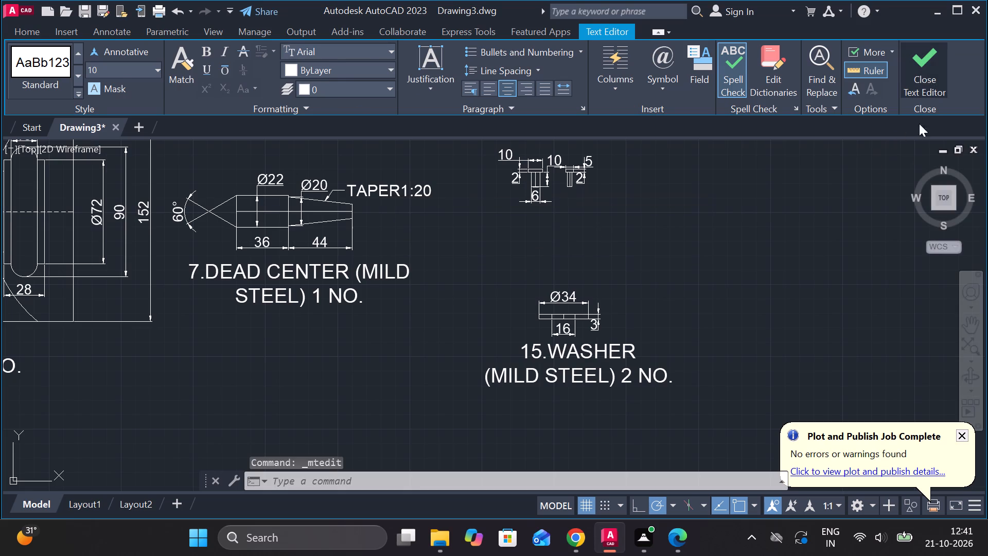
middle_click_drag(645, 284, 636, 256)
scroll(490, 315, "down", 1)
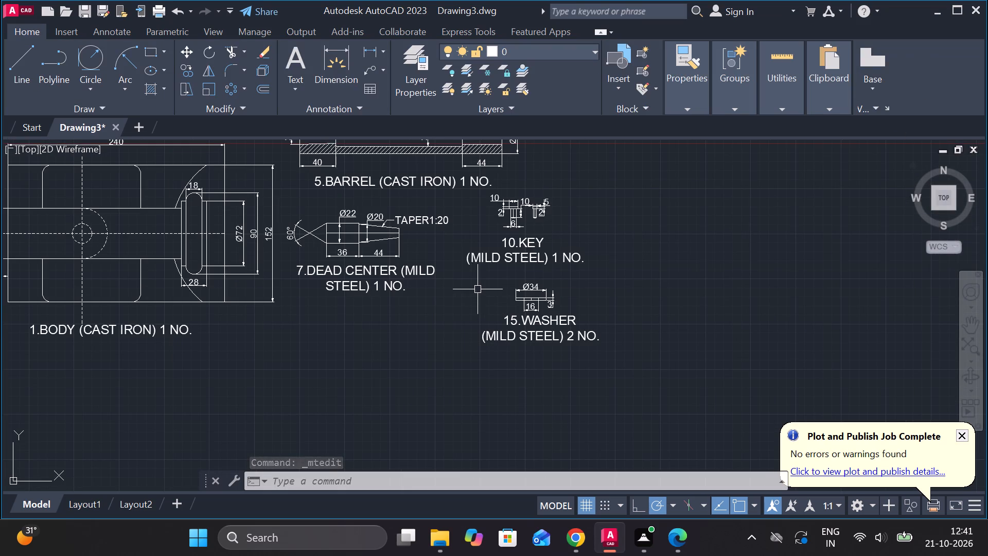
Move the 15.WASHER drawing with its dimensions and label to the open space right of the 2.STUD view.
left_click(465, 281)
left_click(625, 367)
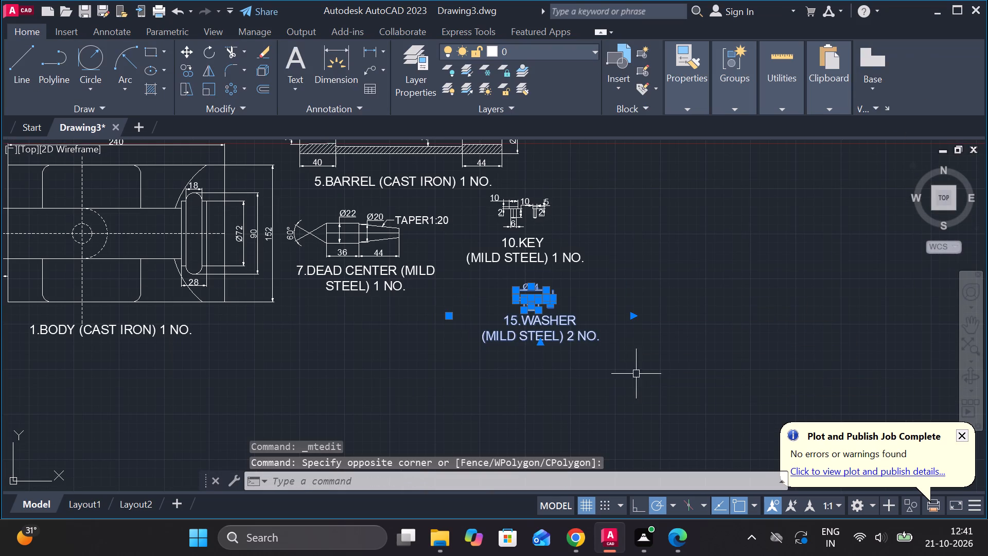
key("m")
key("Return")
left_click(625, 349)
scroll(657, 334, "down", 1)
middle_click_drag(659, 334, 661, 430)
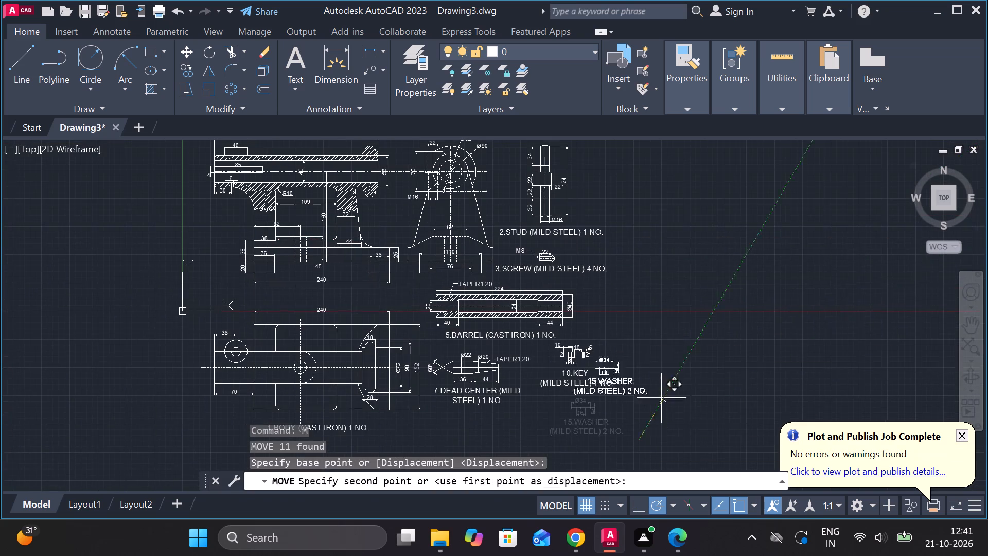
middle_click_drag(697, 284, 652, 329)
scroll(660, 265, "up", 2)
middle_click_drag(663, 258, 686, 316)
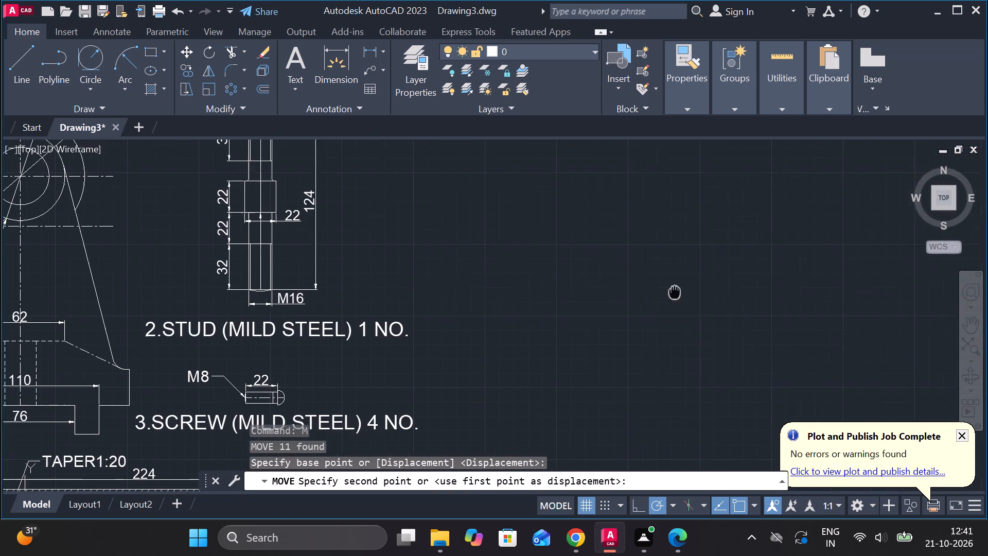
middle_click_drag(686, 316, 690, 330)
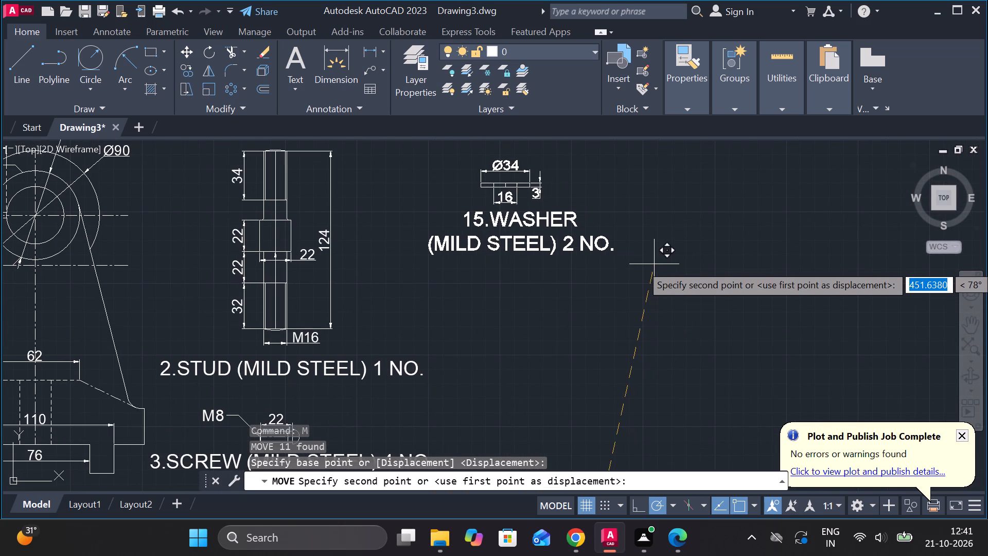
left_click(654, 264)
scroll(700, 269, "down", 2)
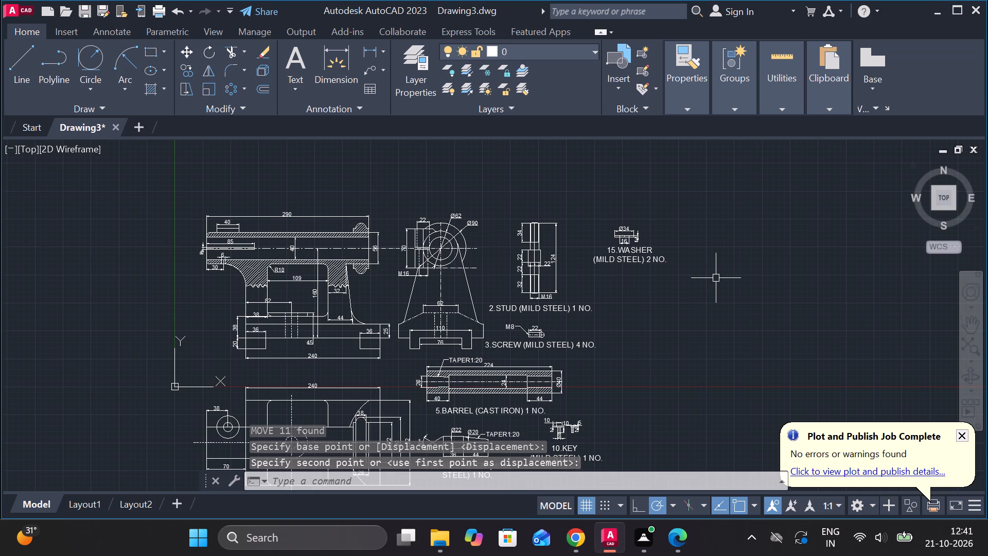
key("Escape")
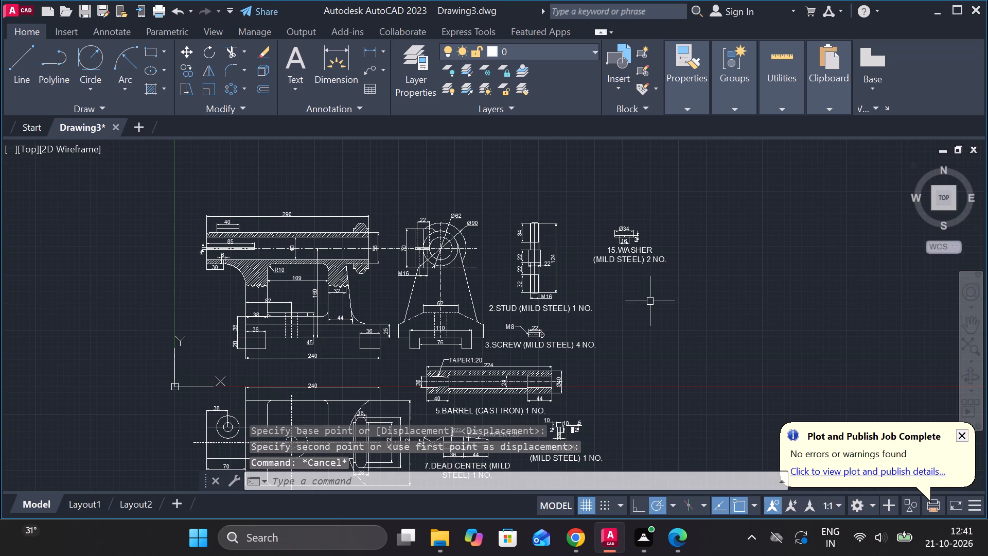
Draw a closed rectangle 30 wide by 5 high with lines, in the open space below the 15.WASHER label.
scroll(647, 322, "up", 1)
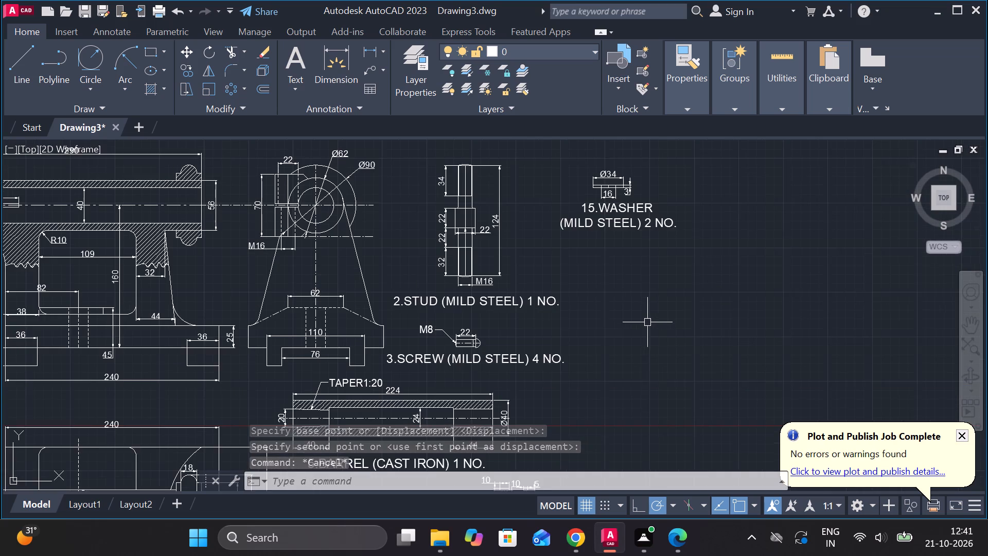
middle_click_drag(641, 322, 600, 322)
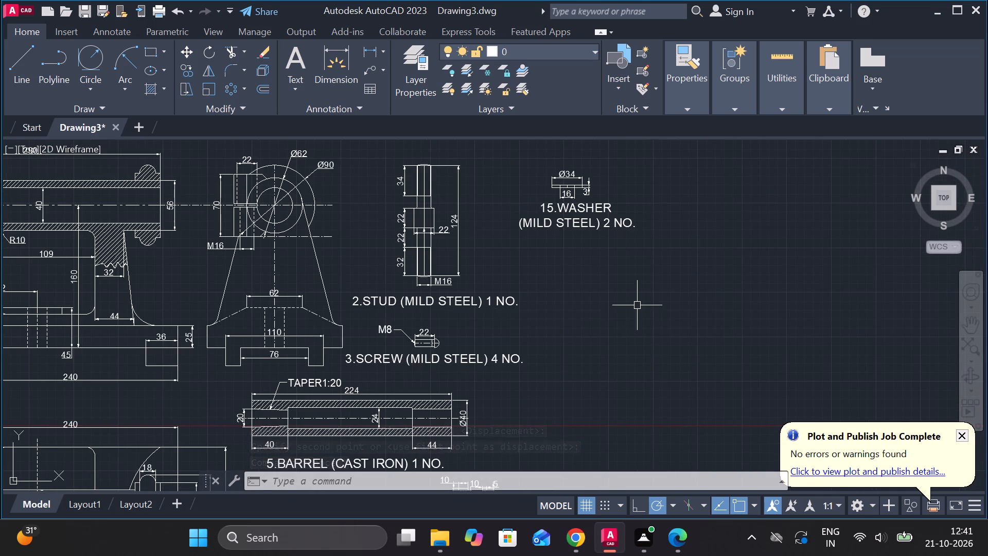
scroll(623, 327, "up", 1)
key("l")
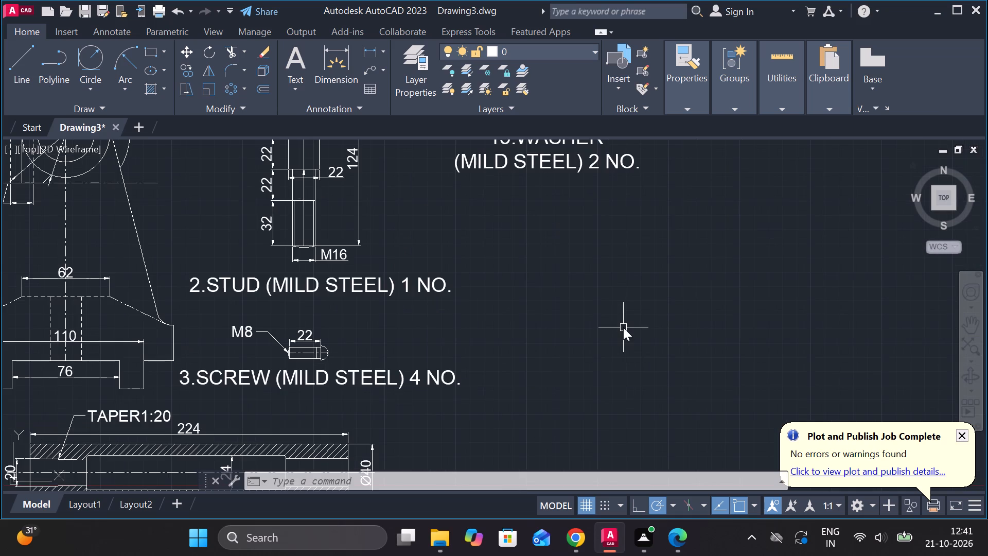
key("Return")
left_click(546, 274)
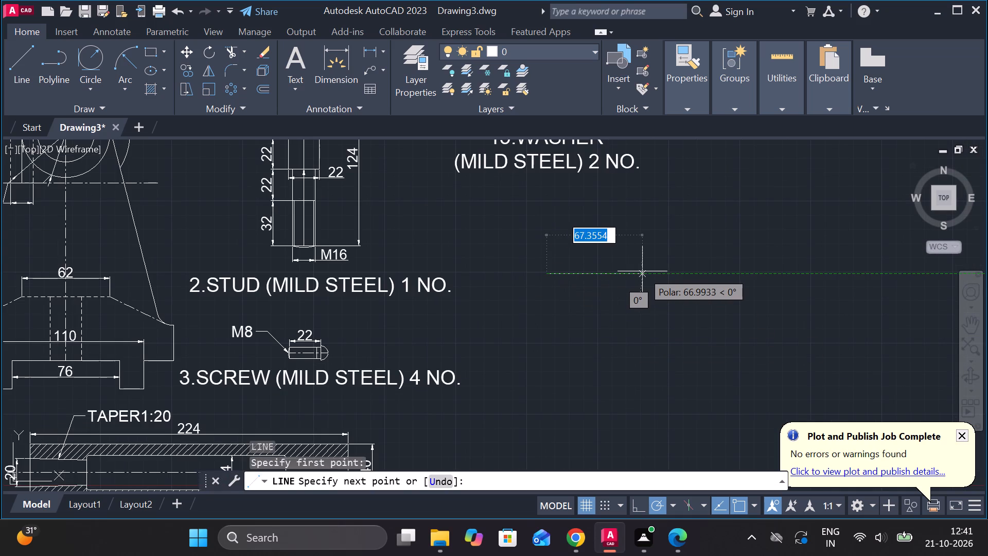
type("30")
key("Return")
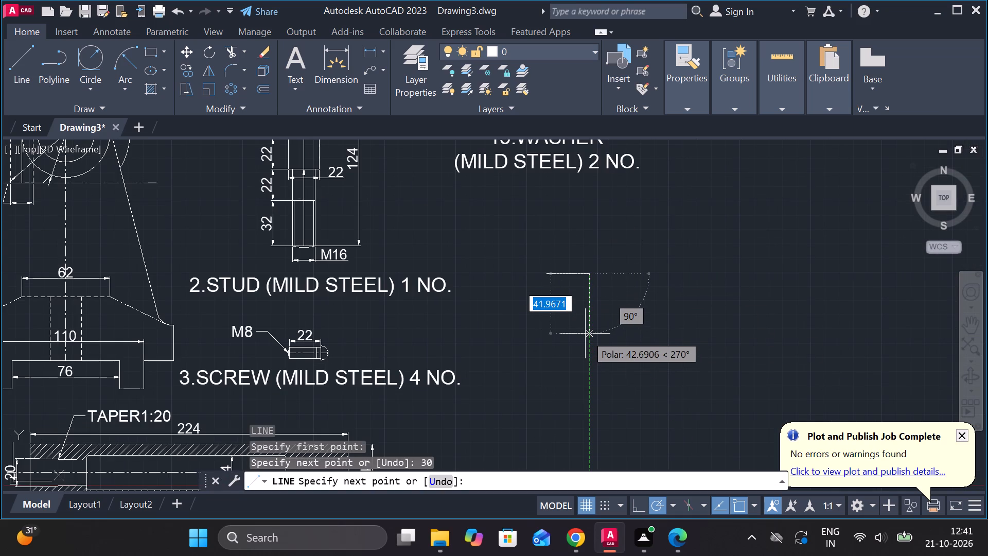
type("5")
key("space")
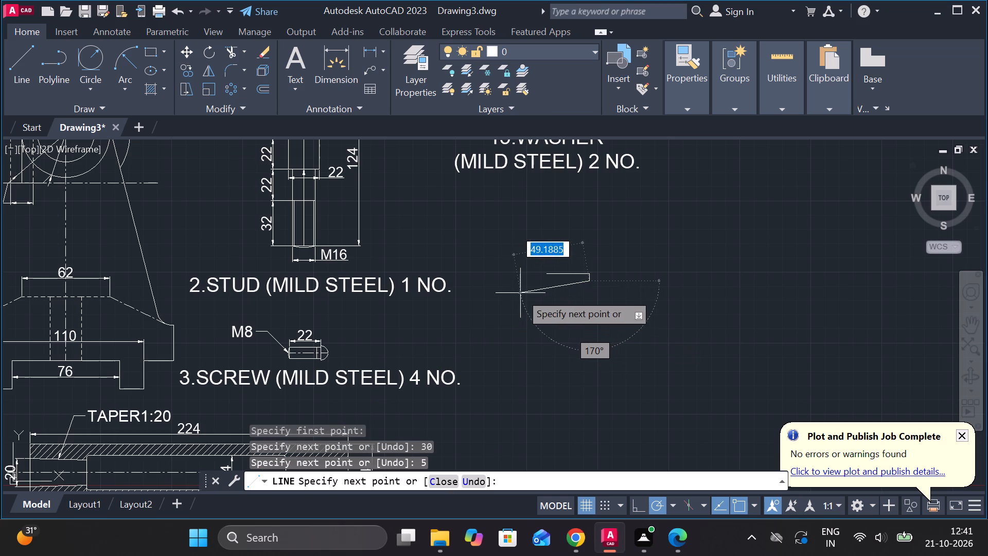
type("30")
key("Return")
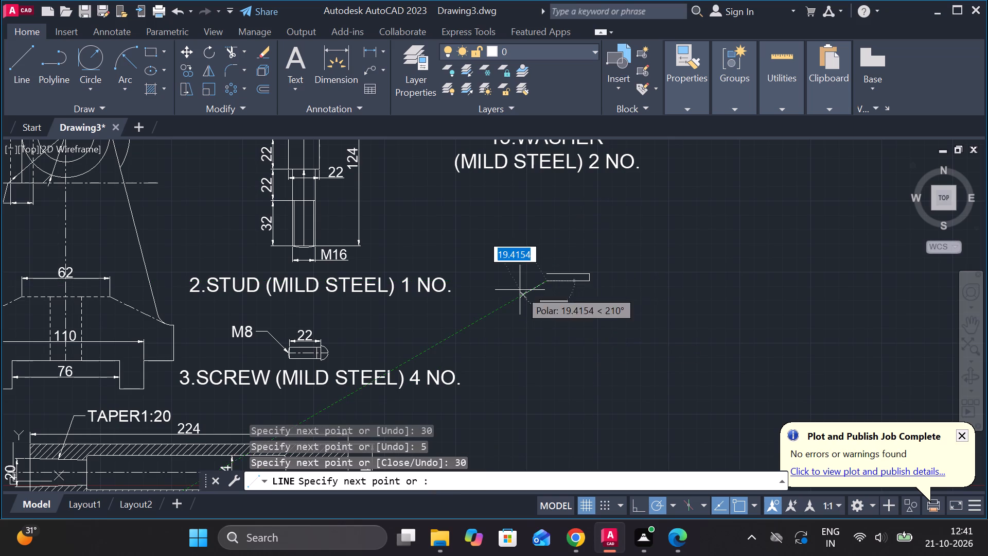
scroll(520, 290, "up", 3)
left_click(618, 227)
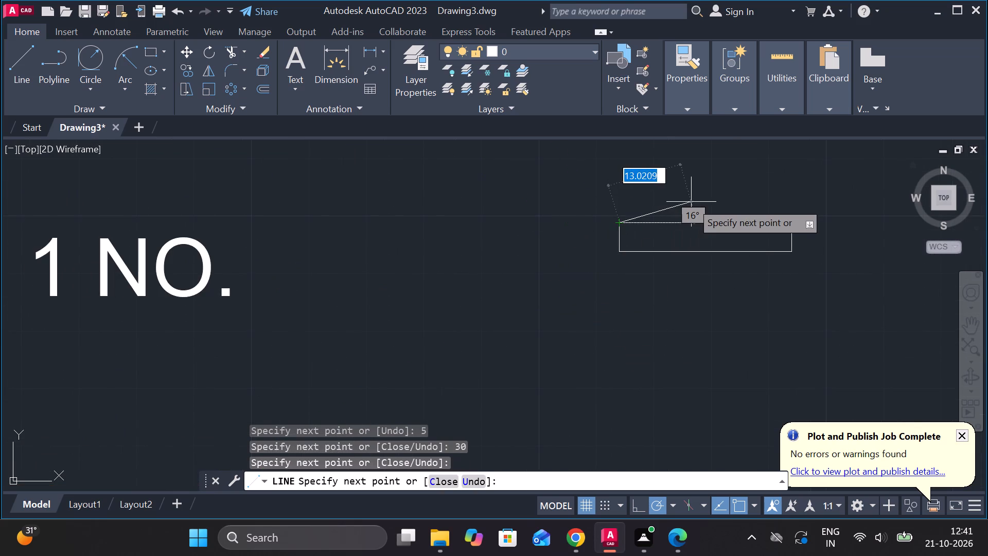
scroll(691, 202, "down", 2)
key("Escape")
Draw a 5 by 5 square with lines, aligned with the rectangle's top edge and 5 to its right.
key("l")
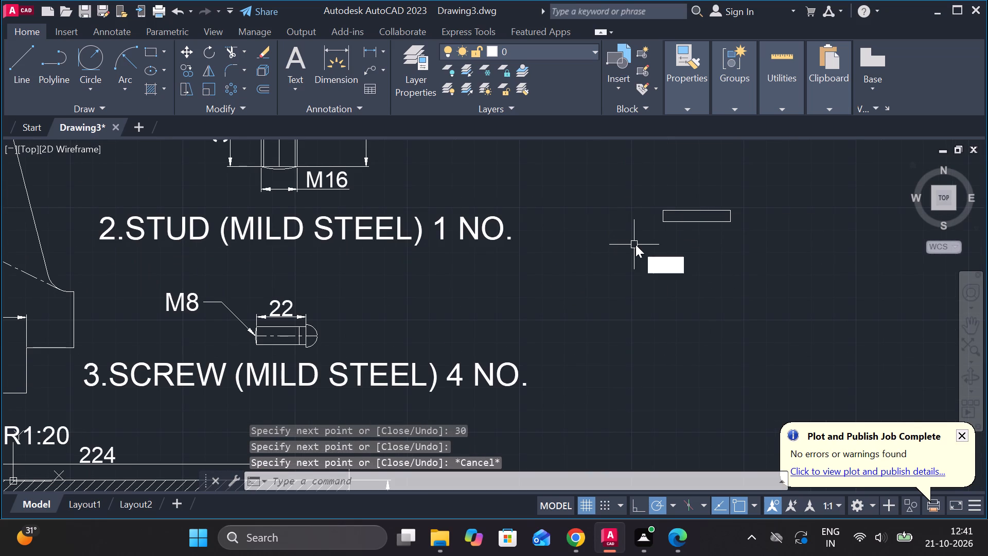
key("Return")
middle_click_drag(672, 255, 542, 316)
scroll(598, 232, "up", 2)
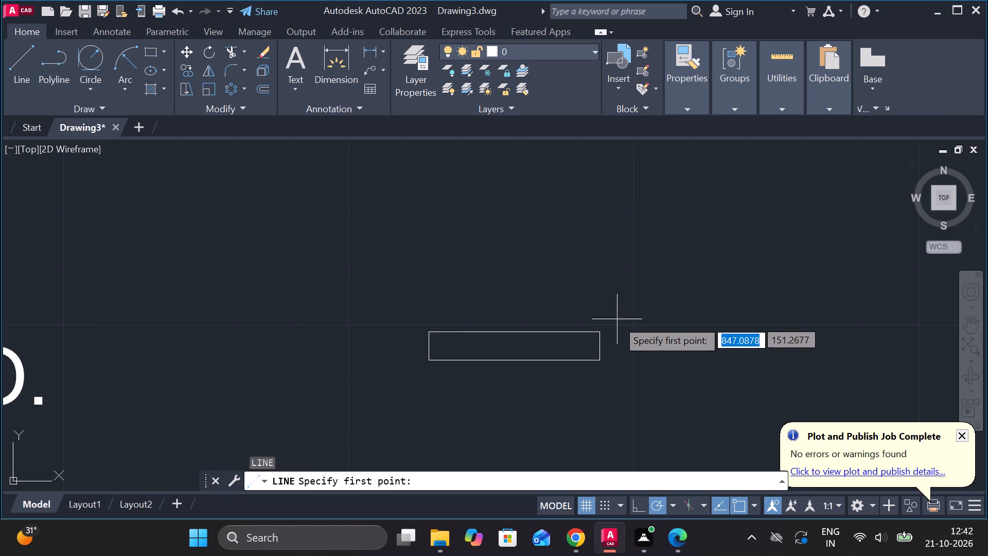
middle_click_drag(636, 332, 628, 332)
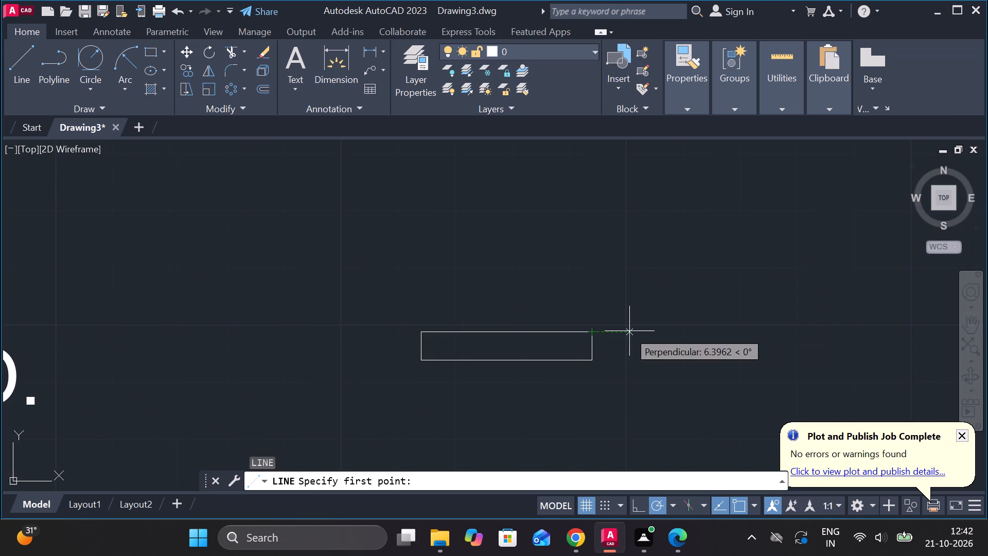
middle_click_drag(629, 331, 557, 317)
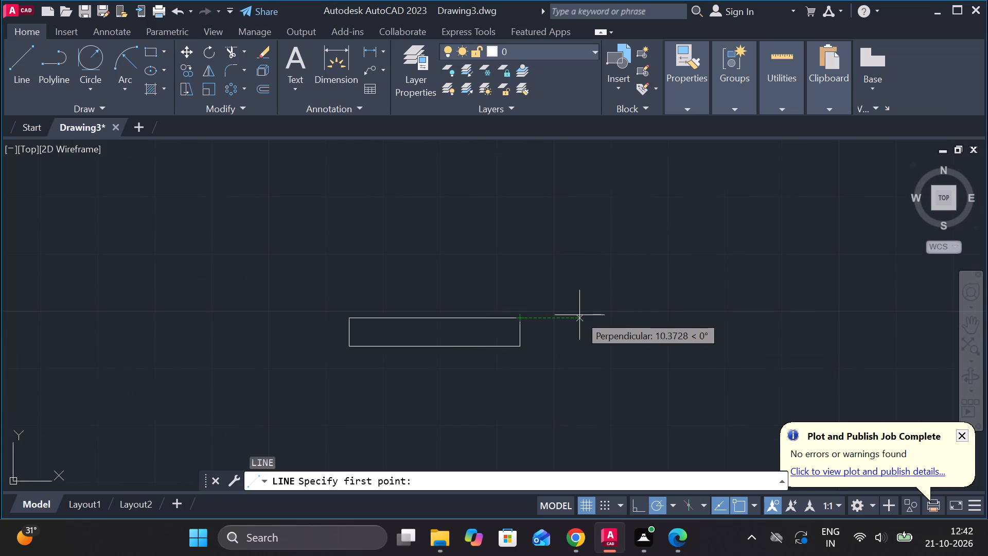
type("5")
key("space")
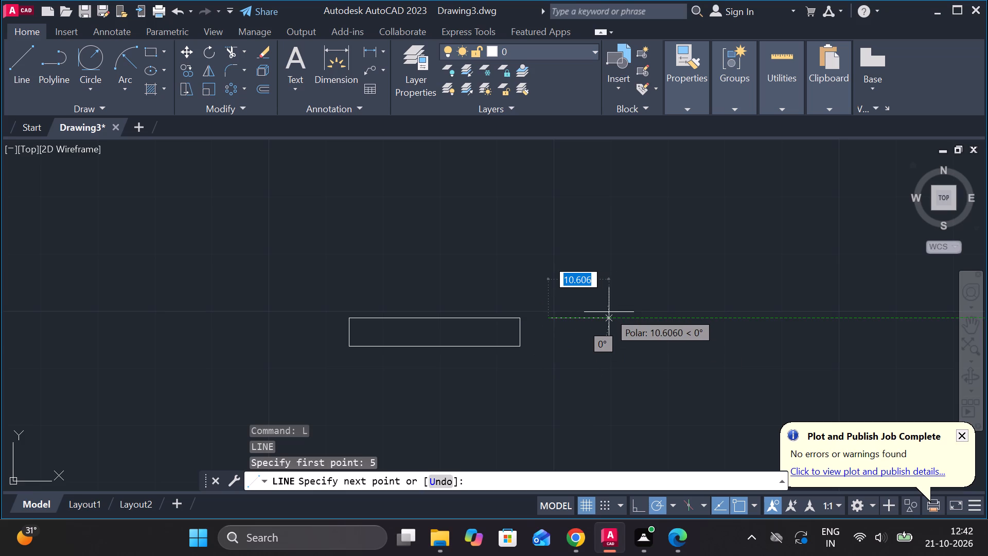
type("5")
key("space")
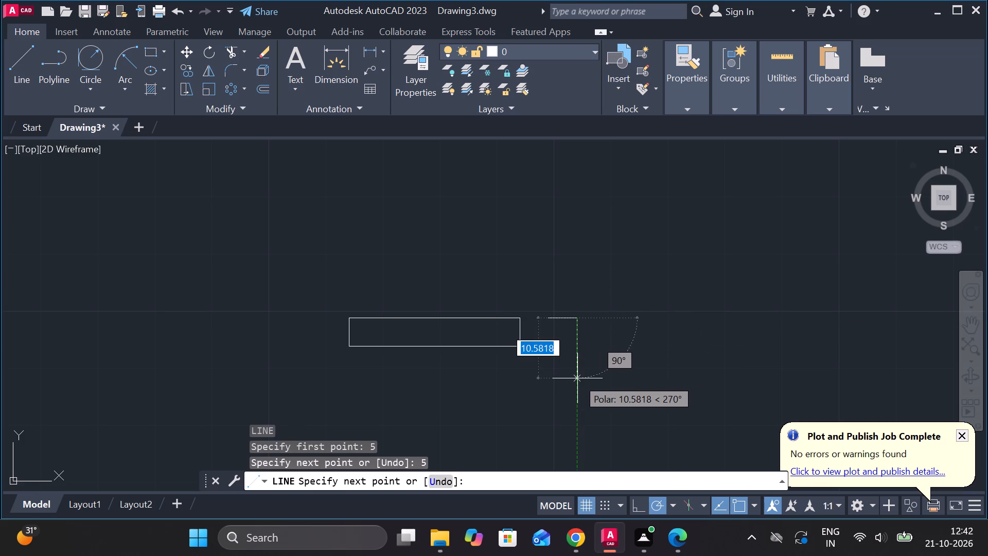
type("6")
key("space")
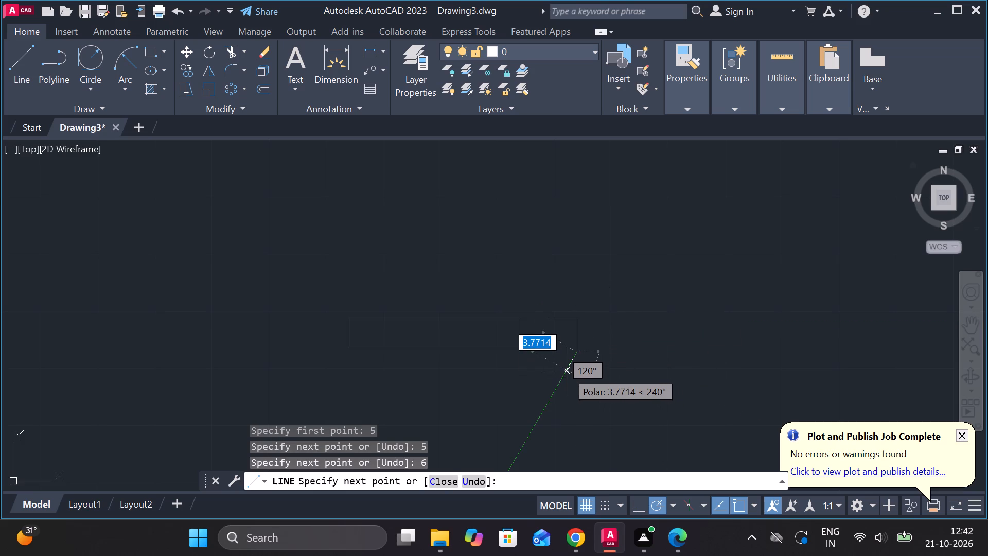
key("ctrl+z")
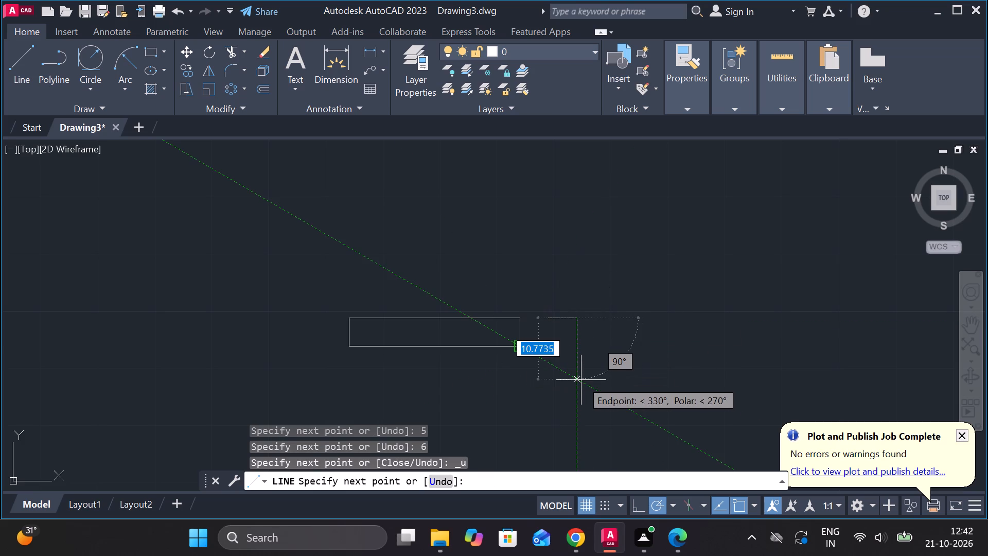
type("5")
key("space")
scroll(528, 354, "up", 1)
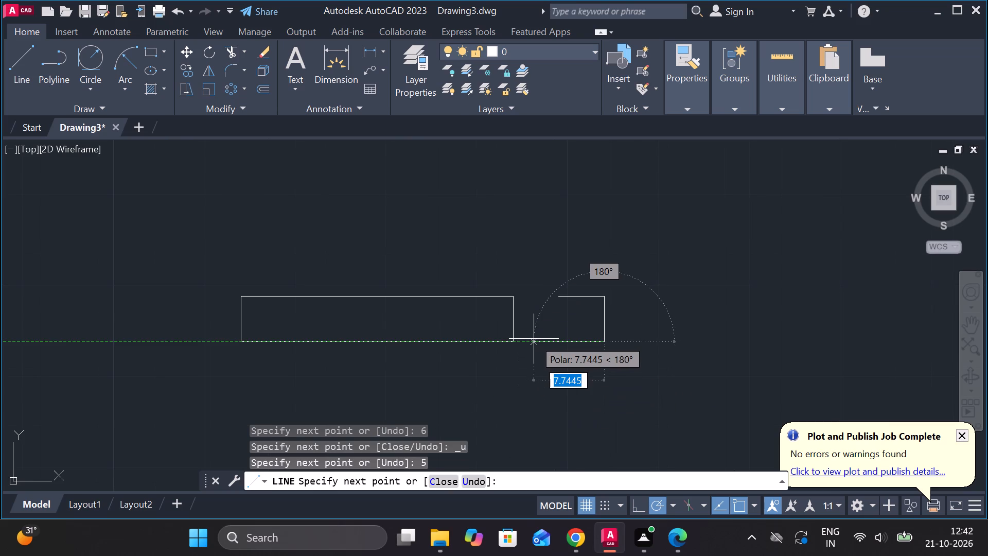
type("5")
key("space")
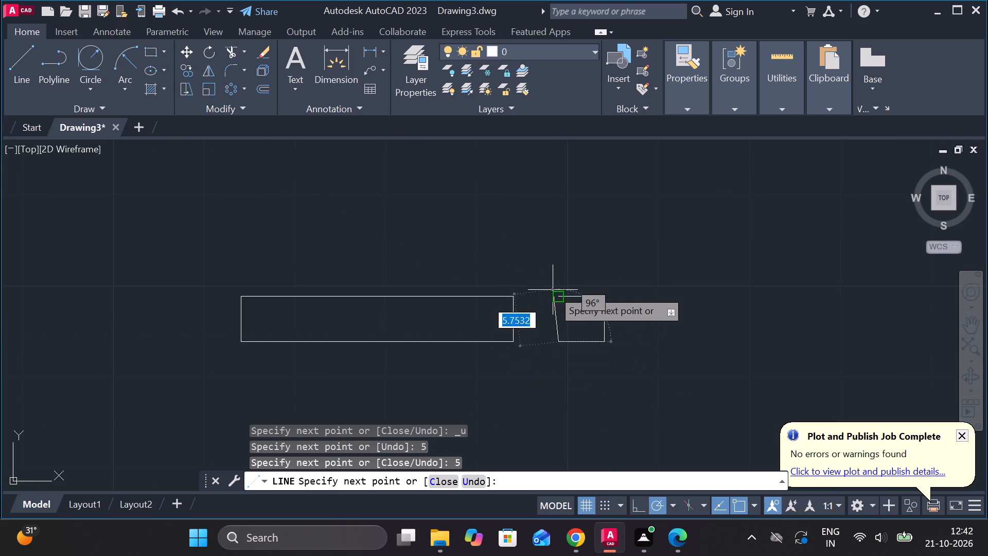
left_click(561, 293)
key("Escape")
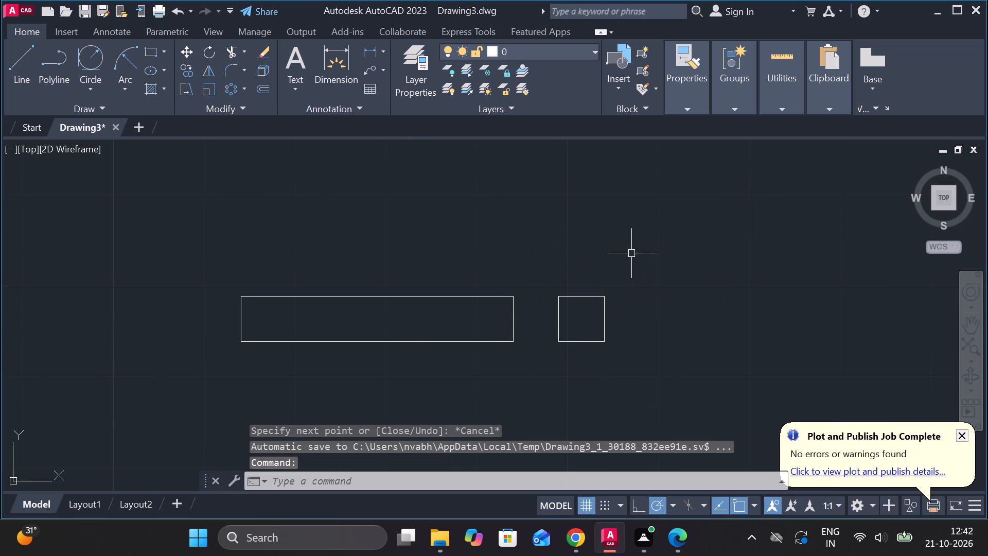
Add a linear dimension for the rectangle's length above its top edge.
left_click(363, 49)
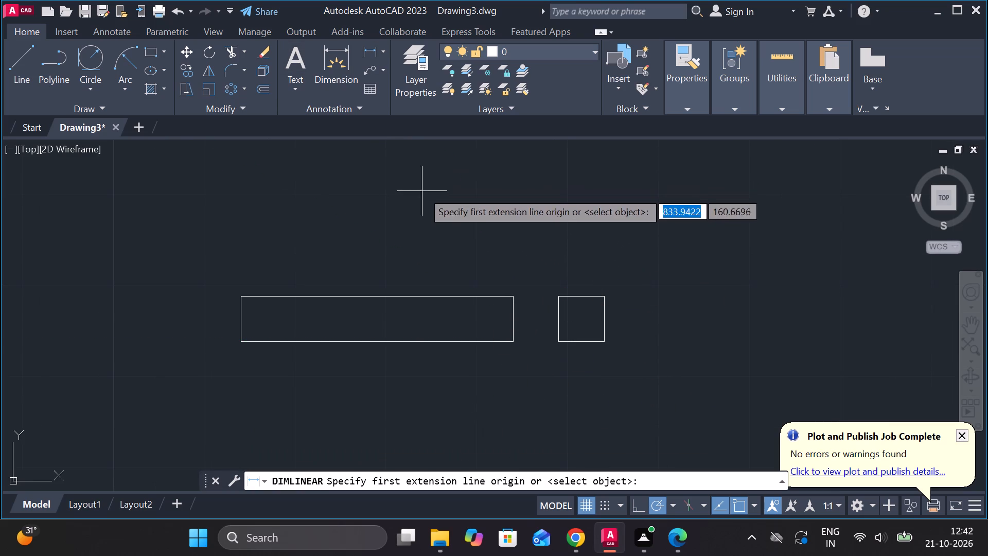
scroll(436, 203, "down", 1)
left_click(317, 265)
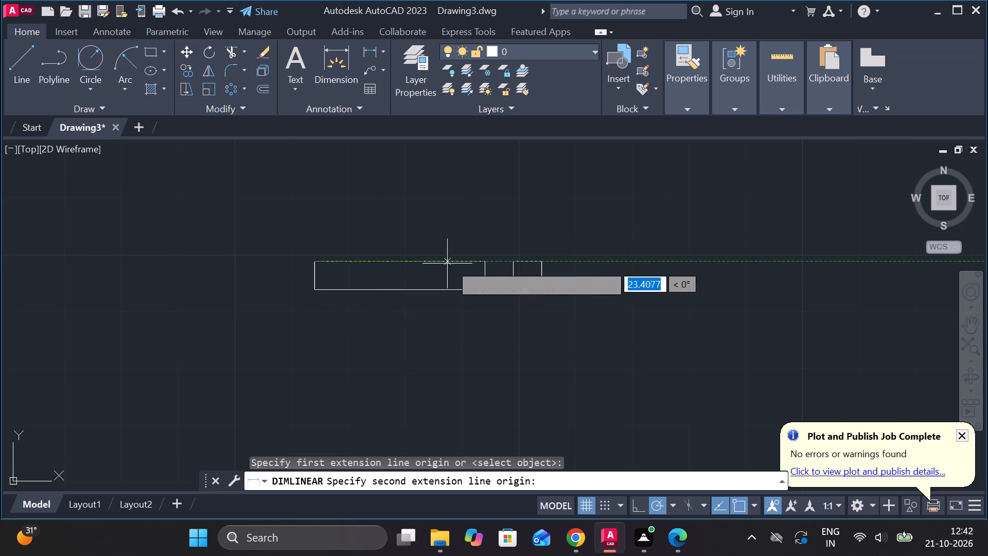
left_click(483, 264)
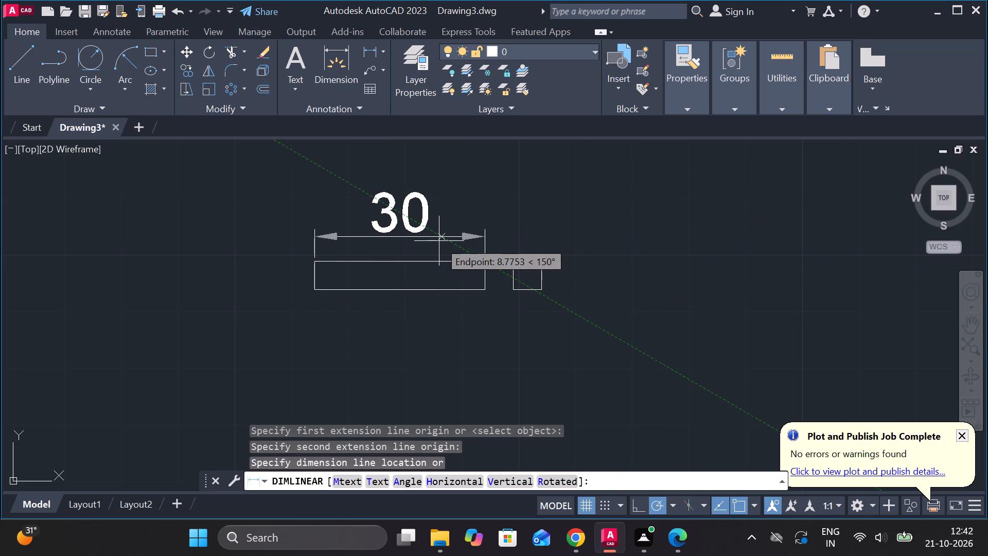
left_click(439, 241)
Add a linear dimension for the square's width above its top edge.
key("space")
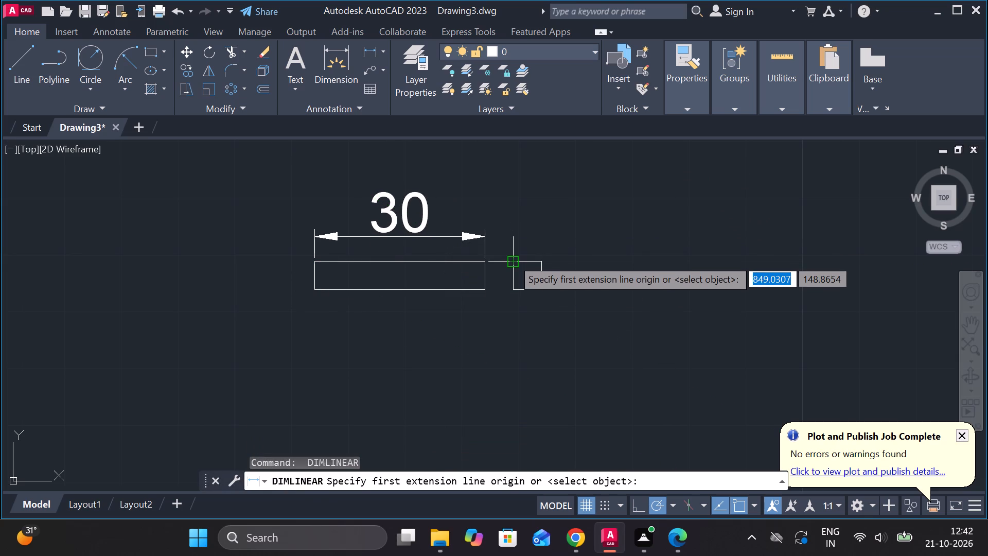
left_click(512, 258)
left_click(538, 259)
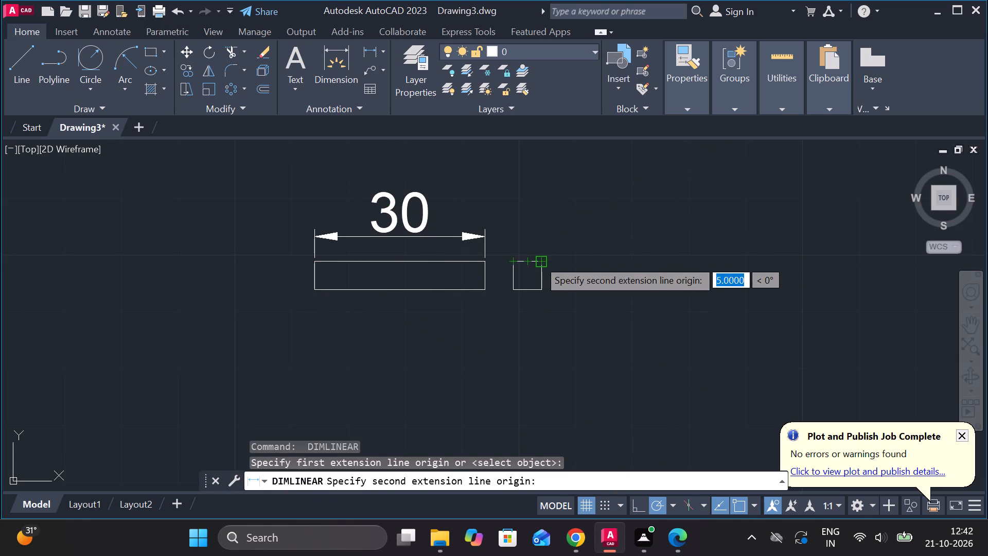
left_click(549, 210)
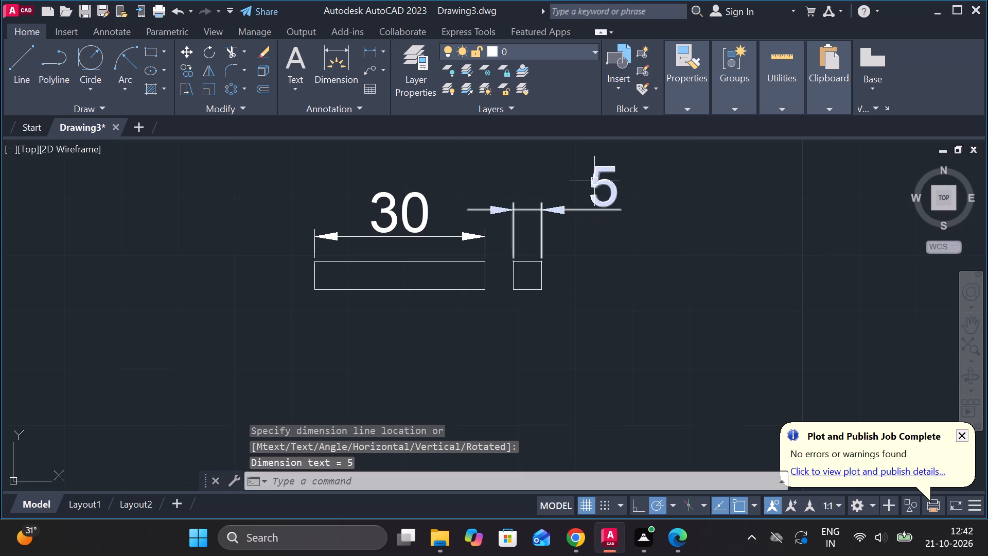
Change the text of the small square's width dimension to 5*5.
double_click(594, 181)
left_click(613, 187)
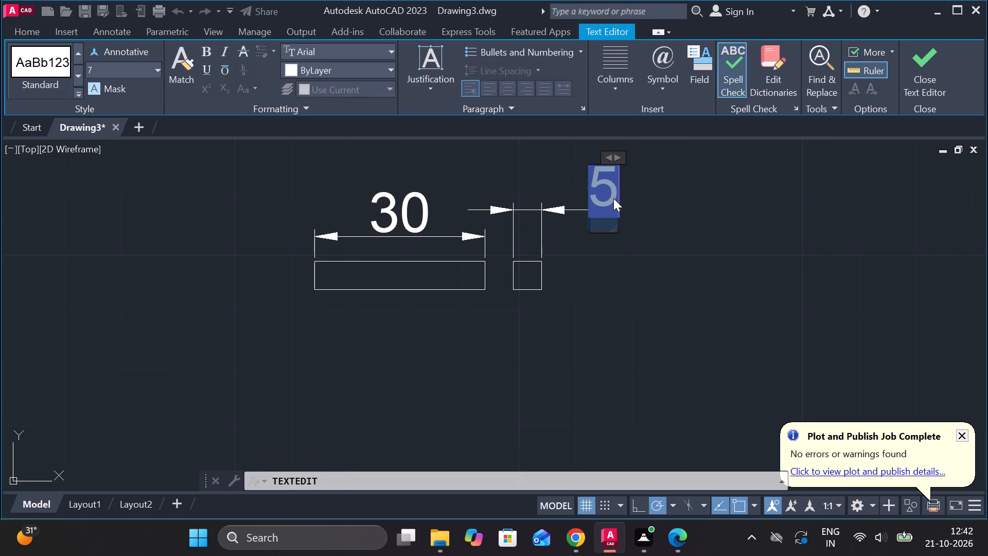
left_click(613, 198)
key("5")
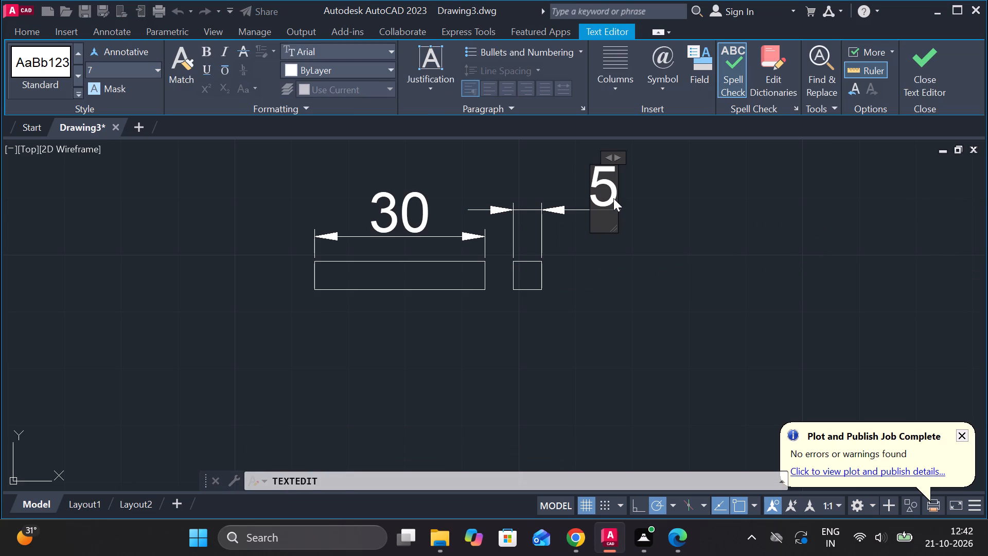
key("shift+asterisk")
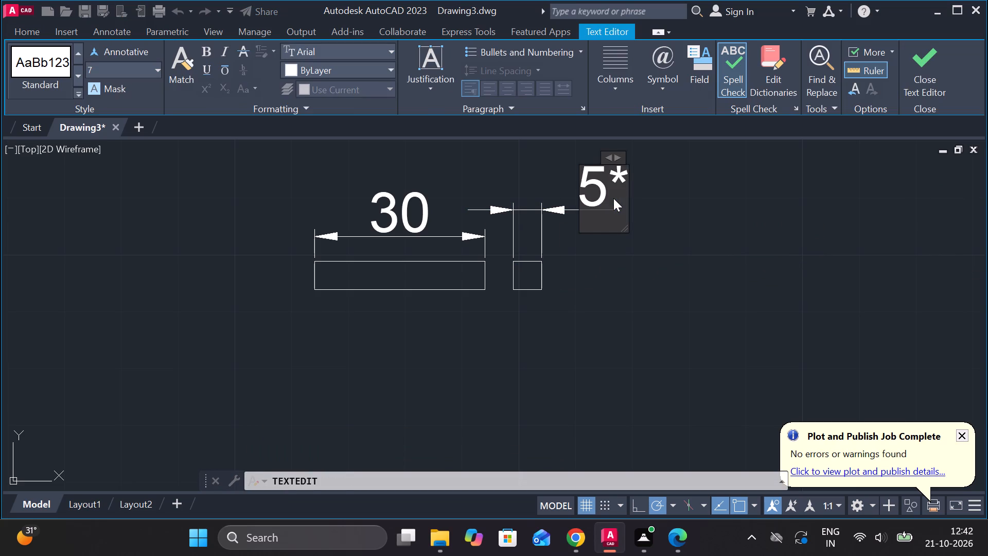
key("5")
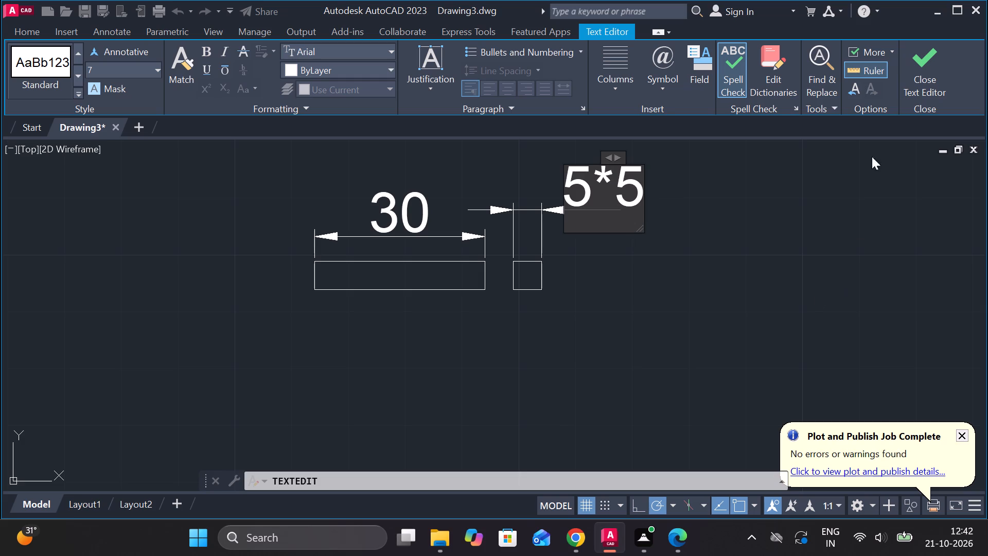
left_click(924, 66)
scroll(616, 229, "down", 1)
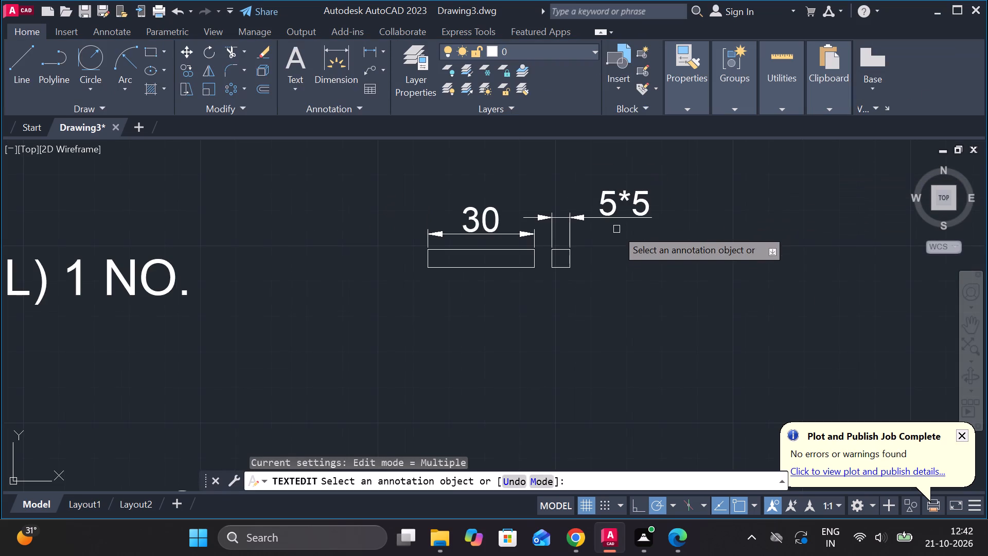
scroll(572, 238, "down", 1)
middle_click_drag(594, 245, 604, 392)
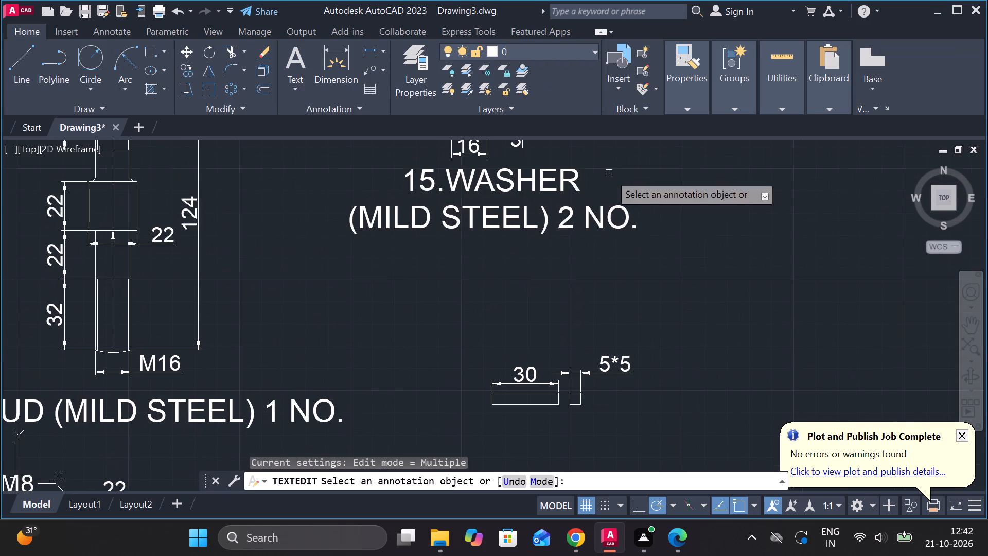
key("Escape")
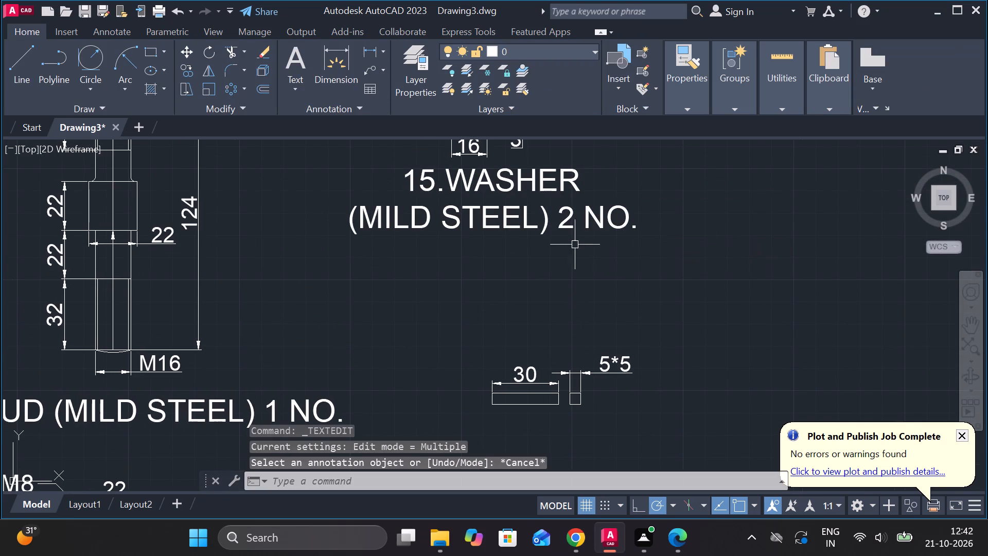
Copy the two-line 15.WASHER (MILD STEEL) 2 NO. label to below the 30-long rectangle and its 5*5 square.
left_click(527, 249)
left_click(419, 181)
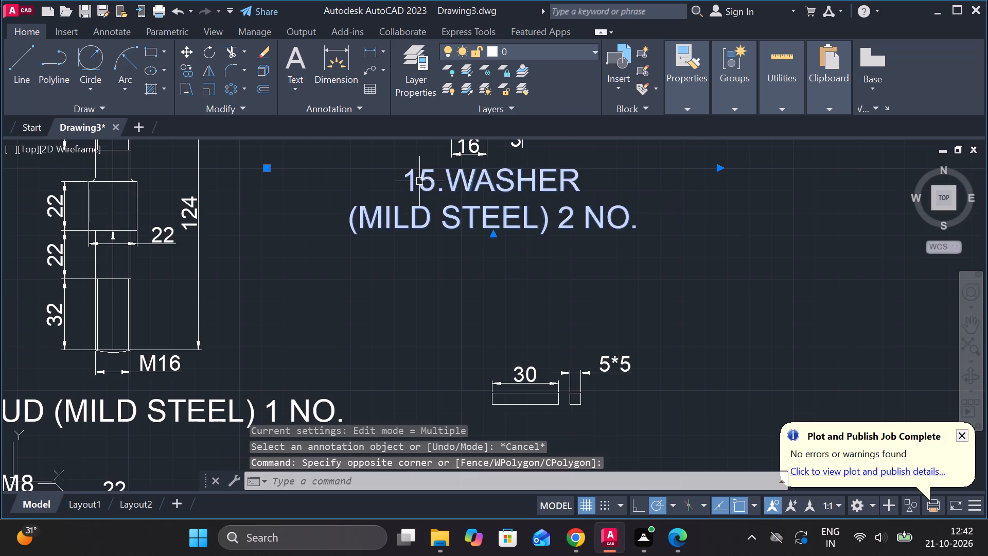
type("CO")
key("Return")
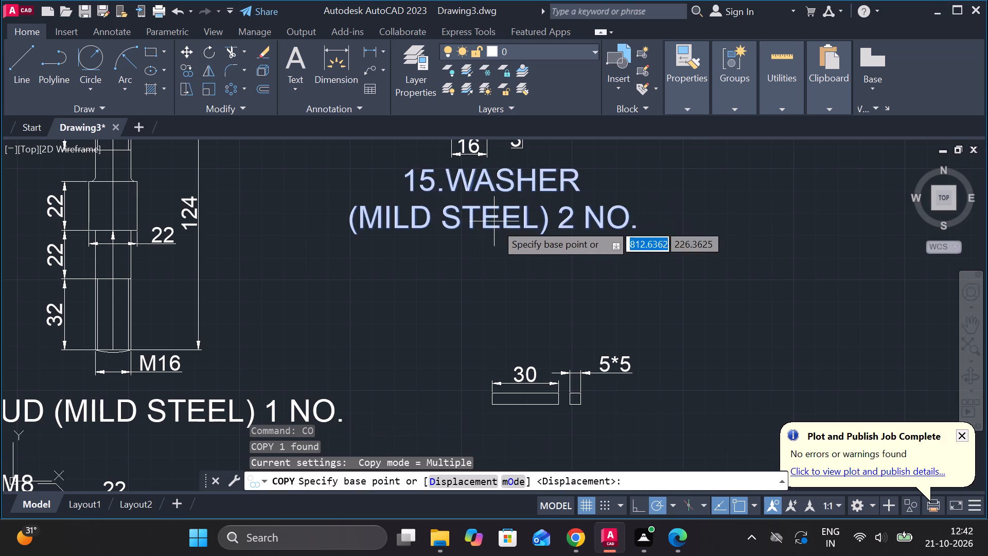
left_click(501, 250)
scroll(527, 269, "down", 2)
middle_click_drag(528, 286, 488, 257)
scroll(539, 337, "up", 2)
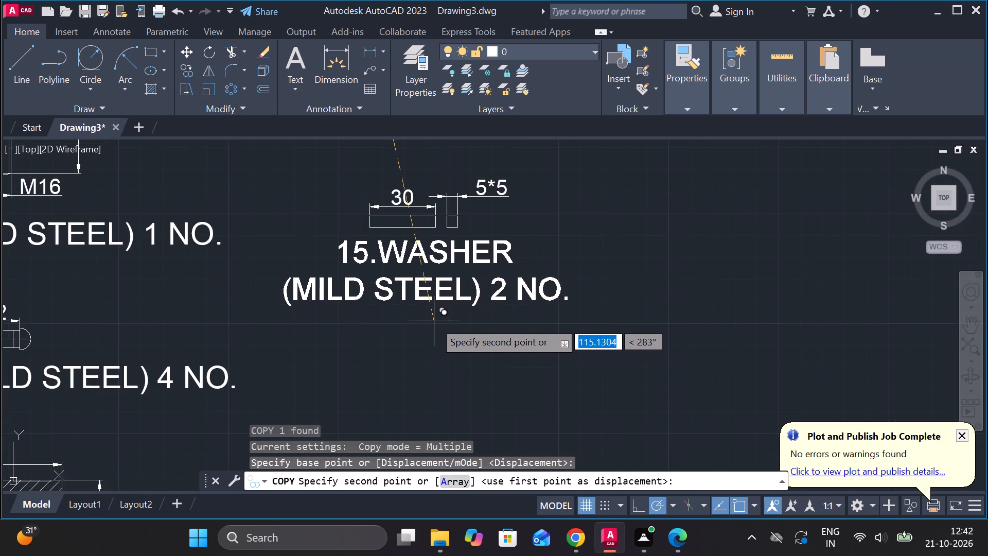
left_click(425, 327)
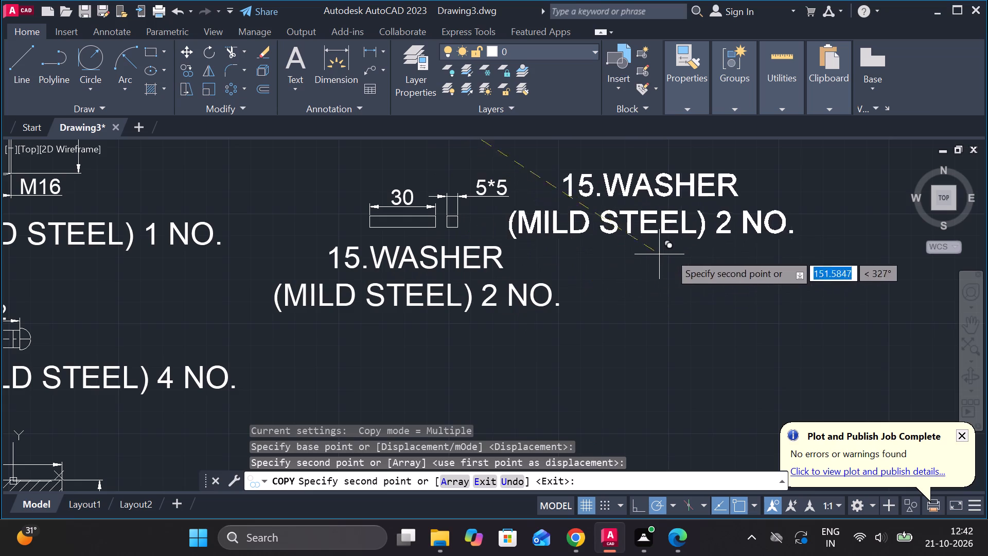
key("Escape")
Edit the copied label's first line to read 16.KEY.
double_click(396, 268)
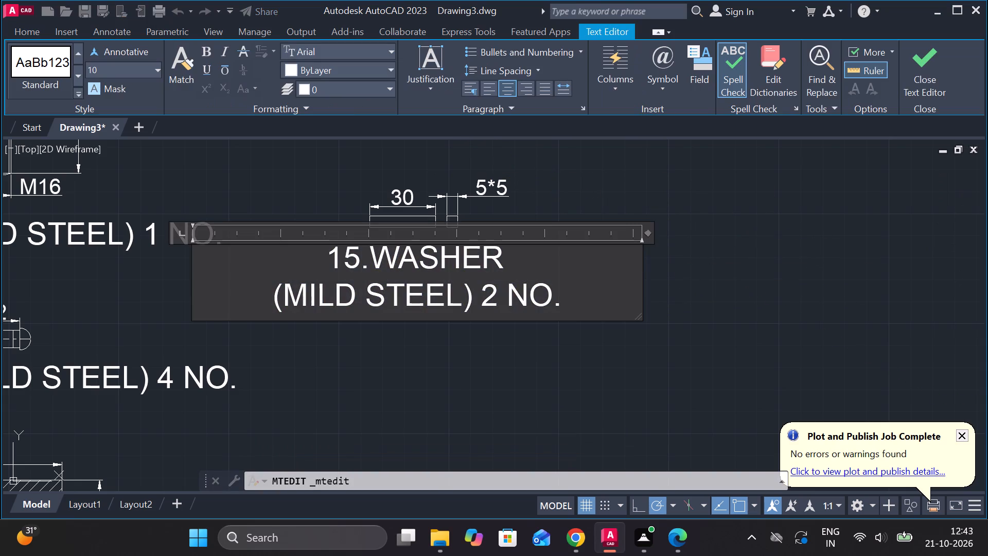
left_click(358, 259)
key("BackSpace")
key("6")
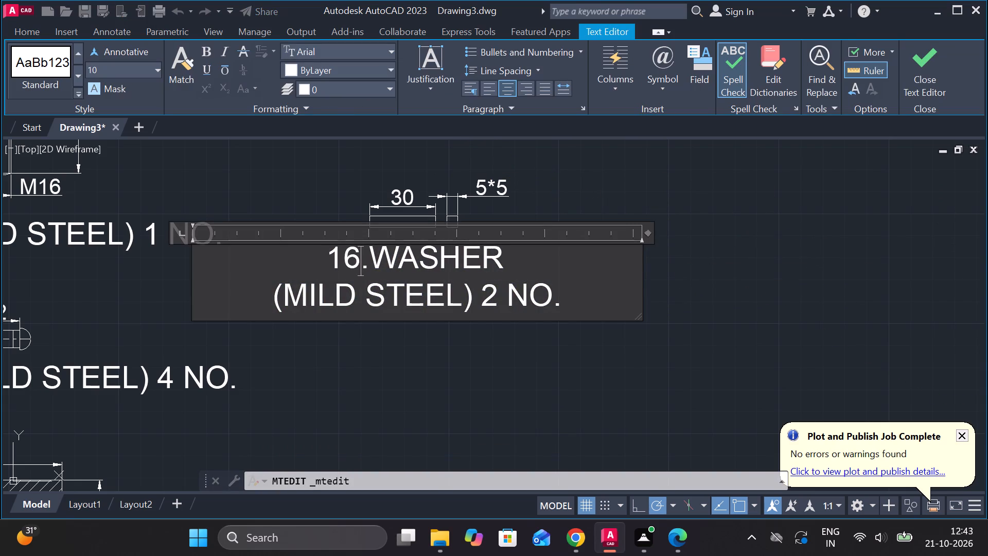
left_click(505, 268)
key("BackSpace")
key("BackSpace")
key("BackSpace")
key("BackSpace")
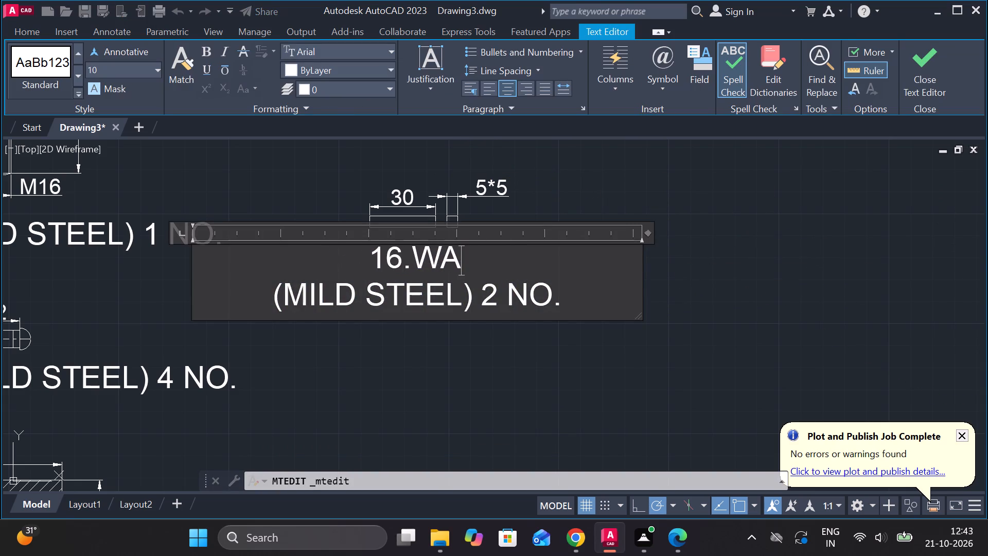
key("BackSpace")
key("BackSpace")
type("KEY")
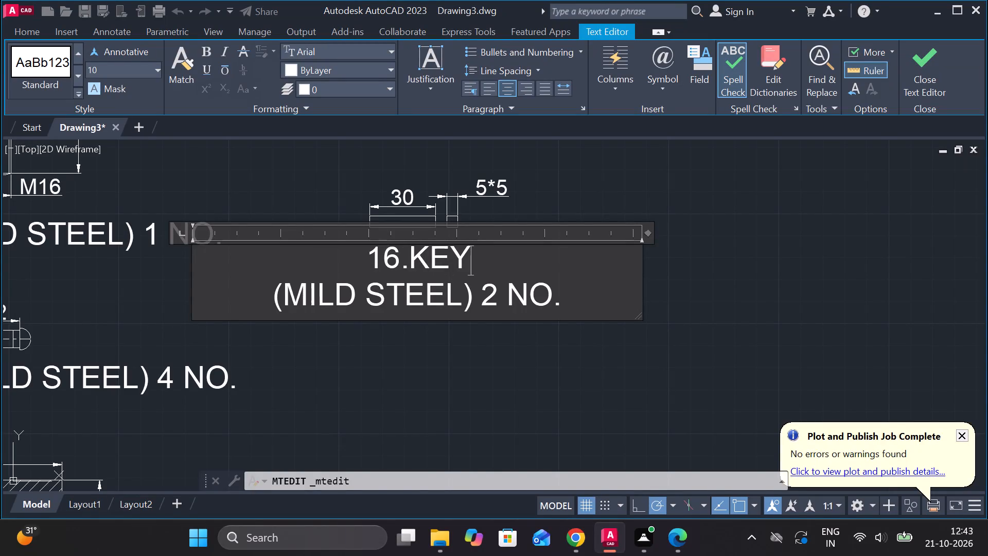
left_click(913, 73)
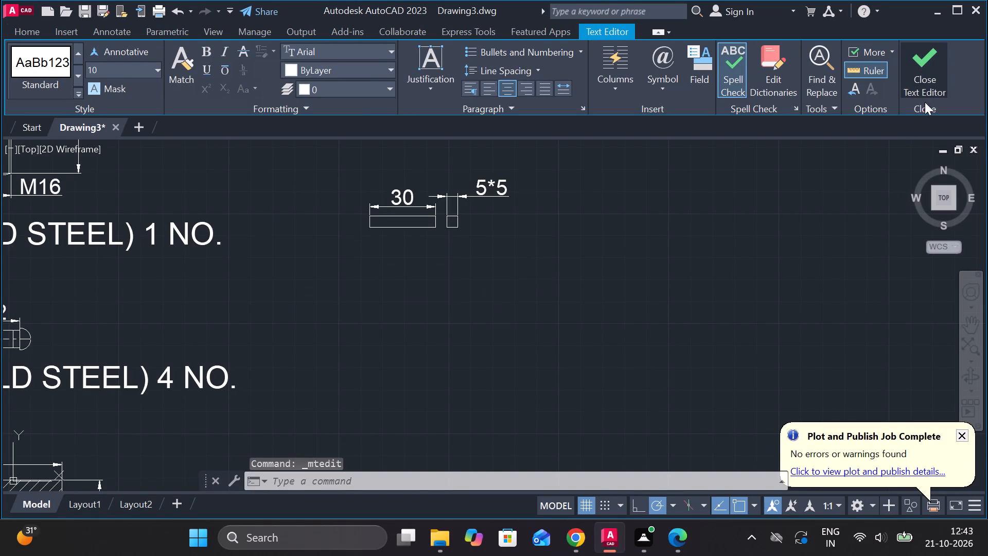
Move the 16.KEY views with their dimensions and label to the open space right of 15.WASHER, roughly level with it.
scroll(673, 259, "down", 2)
scroll(630, 273, "up", 1)
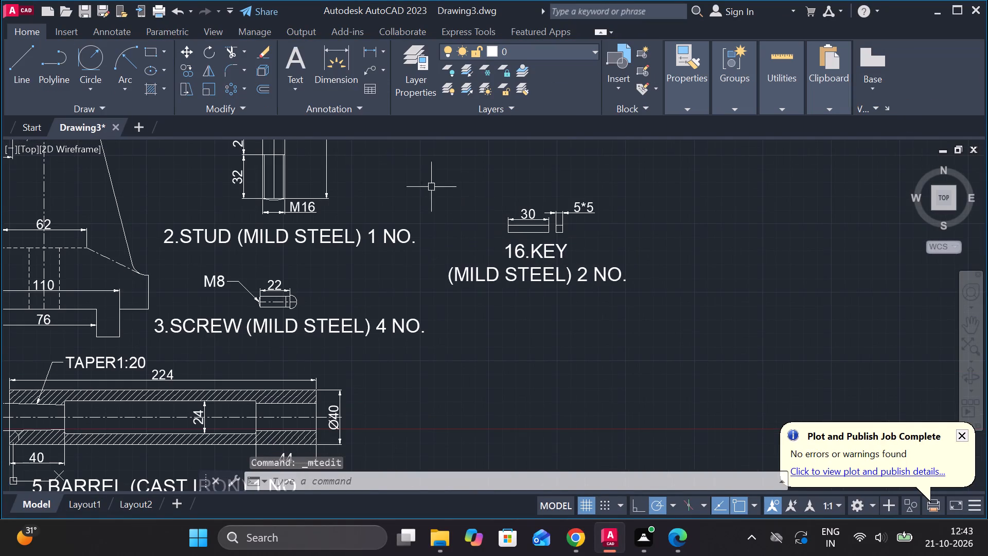
left_click(427, 184)
left_click(664, 303)
key("m")
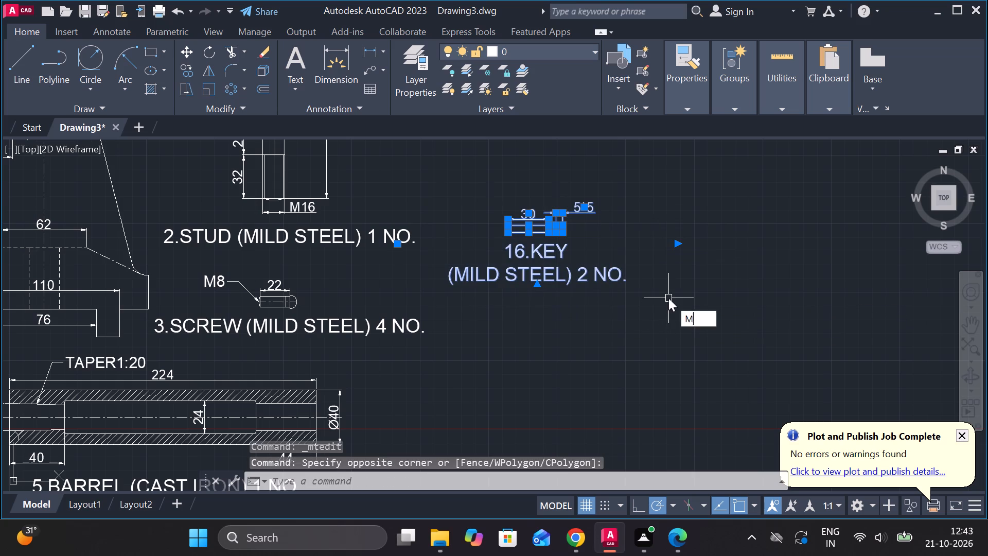
key("Return")
left_click(668, 298)
middle_click_drag(679, 315, 688, 375)
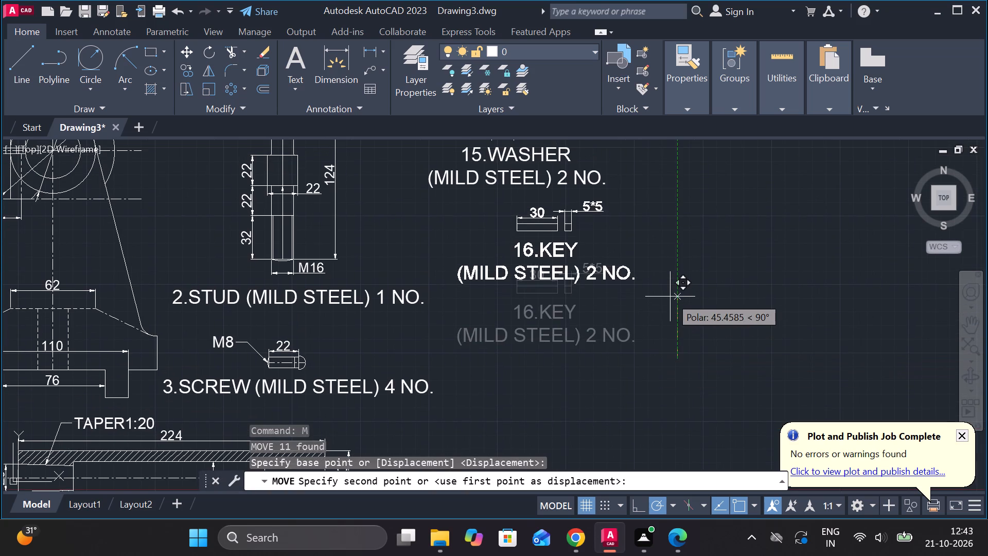
scroll(670, 297, "up", 1)
middle_click_drag(693, 334, 676, 388)
scroll(744, 270, "down", 1)
middle_click_drag(785, 297, 726, 353)
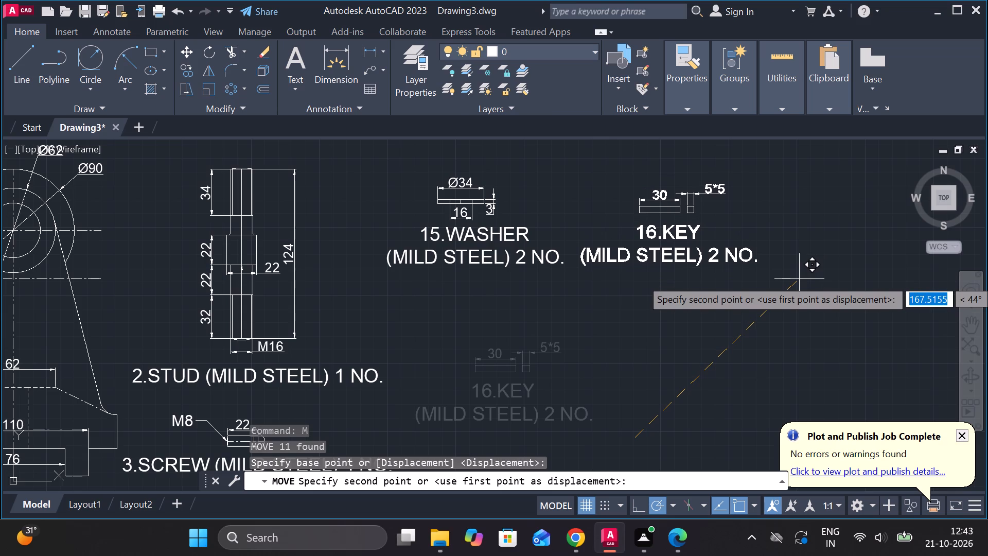
left_click(799, 279)
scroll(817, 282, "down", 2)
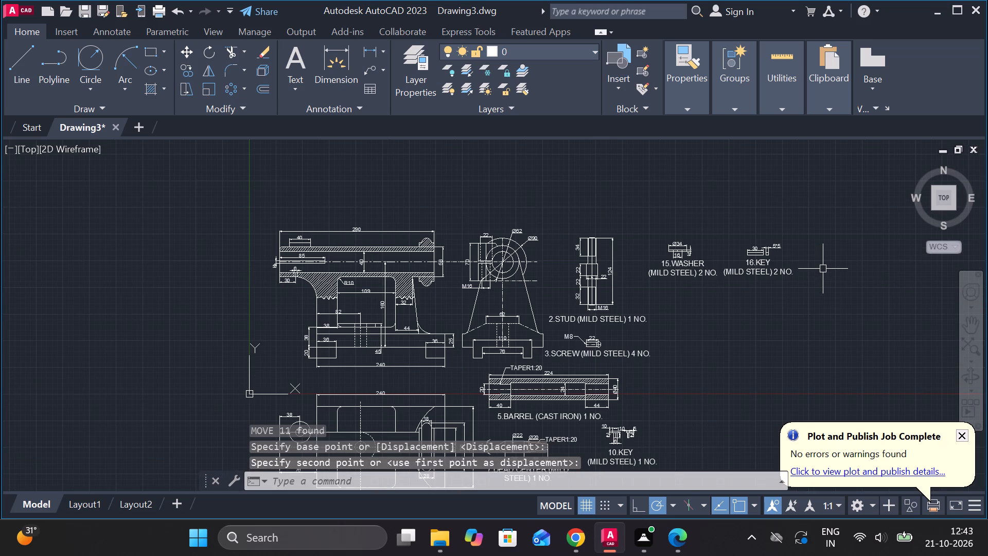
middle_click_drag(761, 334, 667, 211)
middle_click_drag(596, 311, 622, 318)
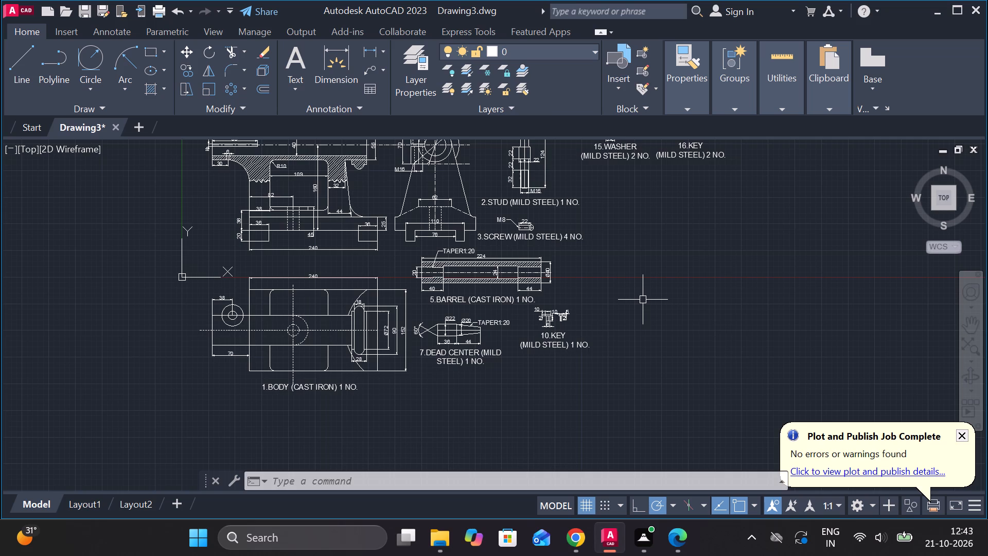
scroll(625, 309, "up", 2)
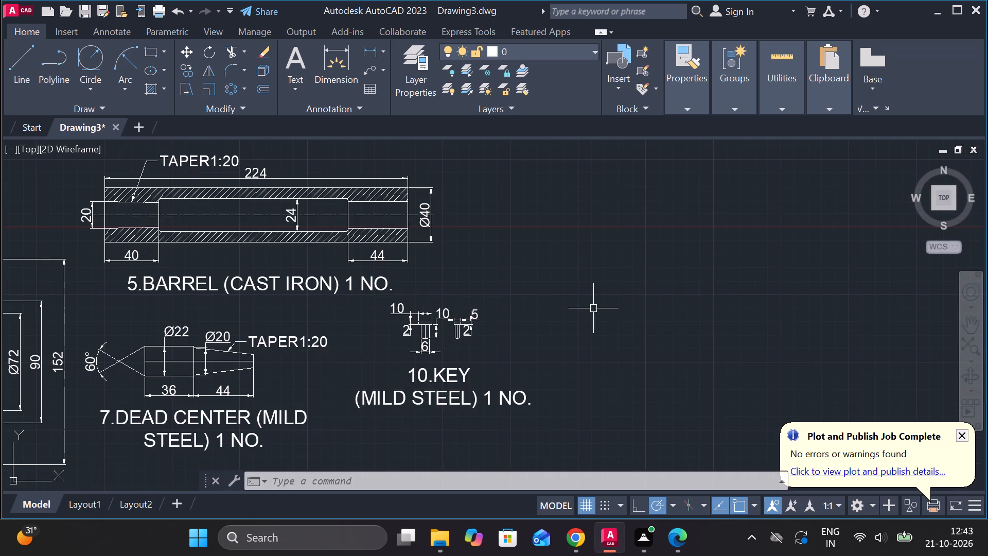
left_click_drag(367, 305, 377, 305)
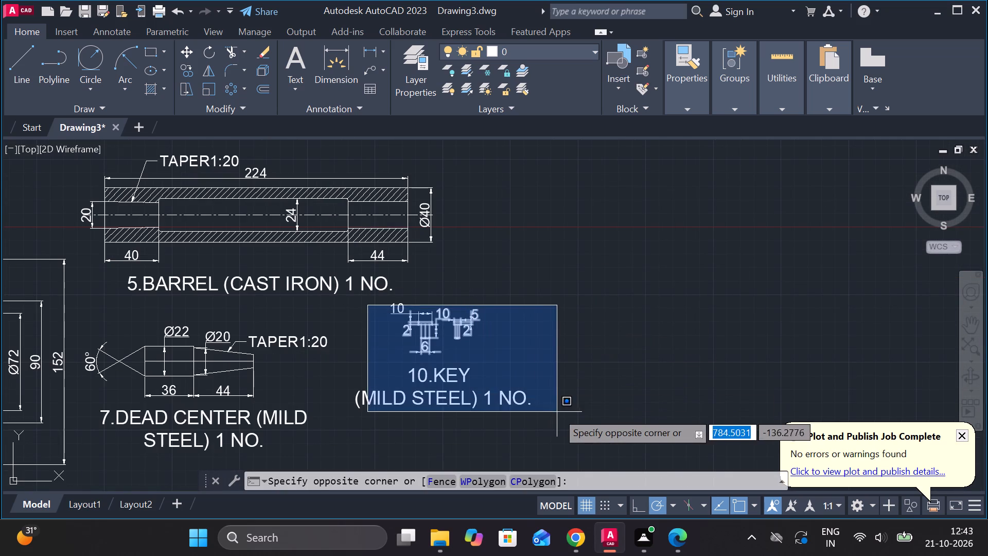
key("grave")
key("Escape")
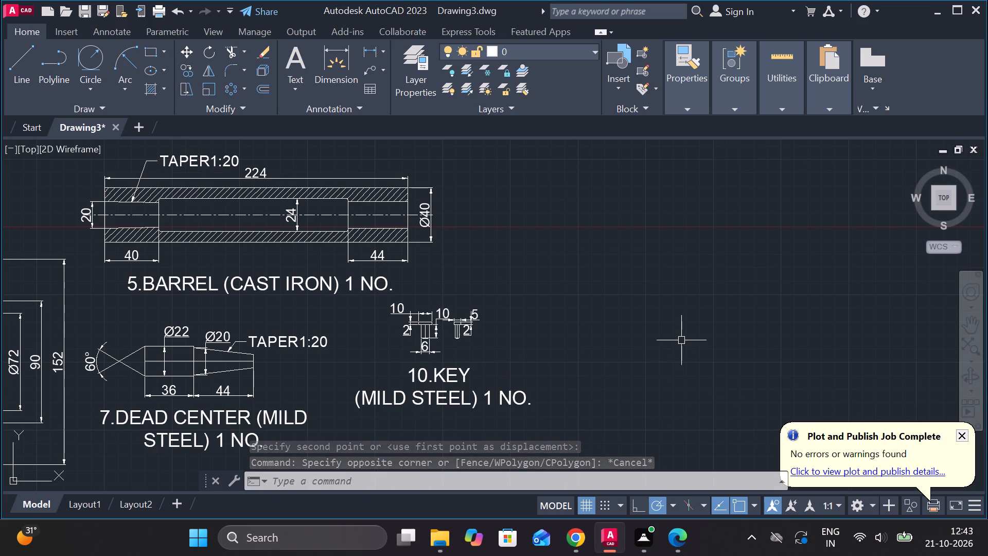
Begin a new line outline in the open space below the 15.WASHER and 16.KEY labels with a 16-long horizontal segment.
middle_click_drag(619, 291, 577, 322)
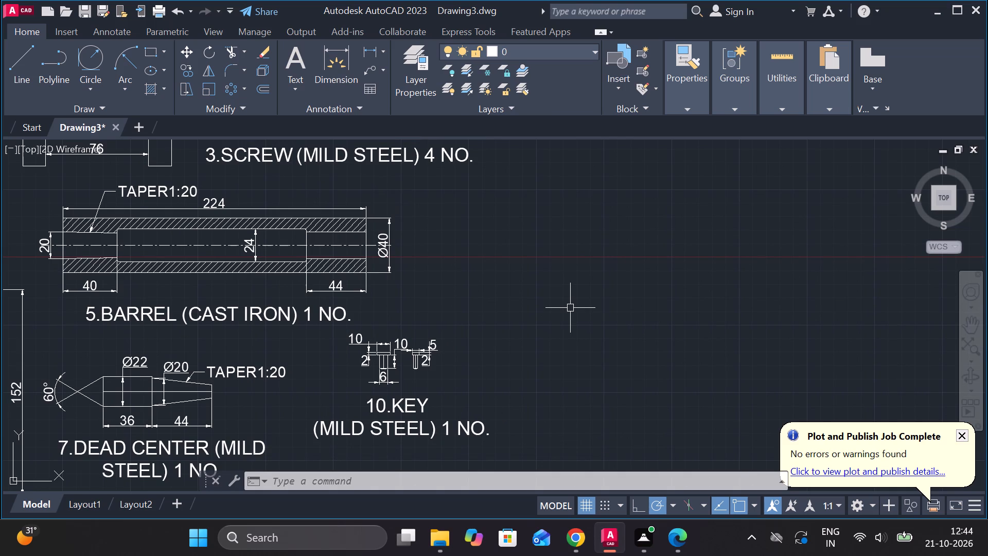
middle_click_drag(546, 230, 377, 383)
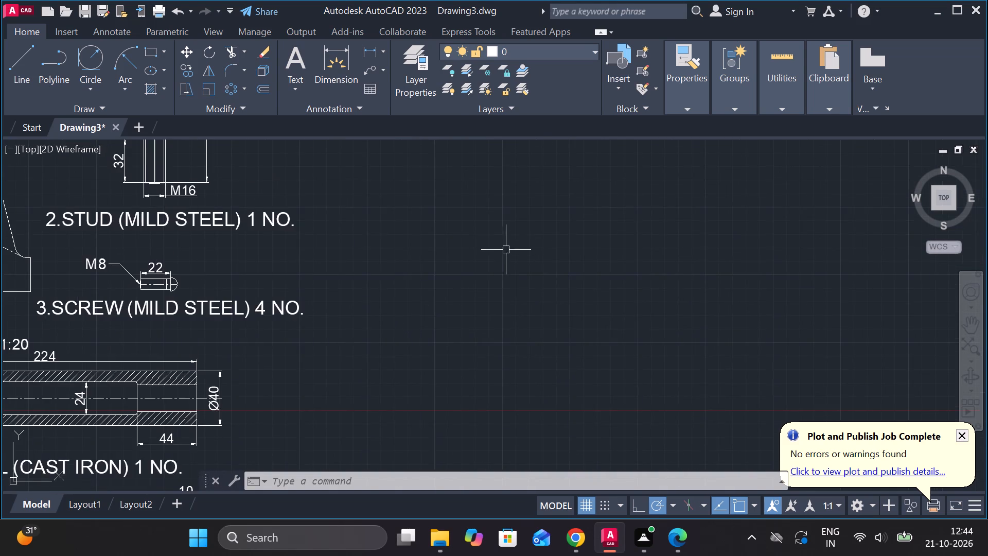
scroll(503, 252, "down", 1)
middle_click_drag(479, 237, 438, 310)
scroll(428, 305, "up", 2)
scroll(427, 352, "down", 1)
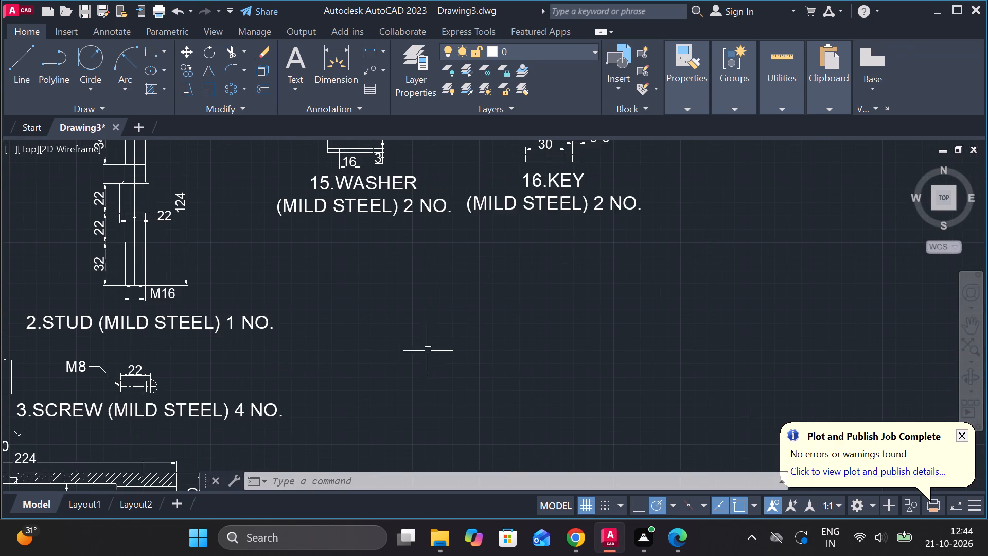
key("l")
key("Return")
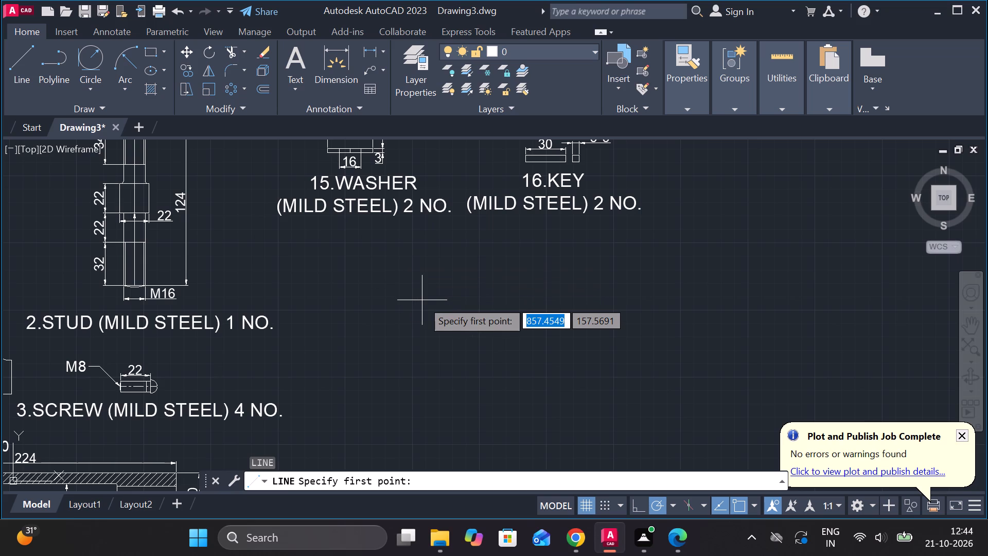
left_click(448, 296)
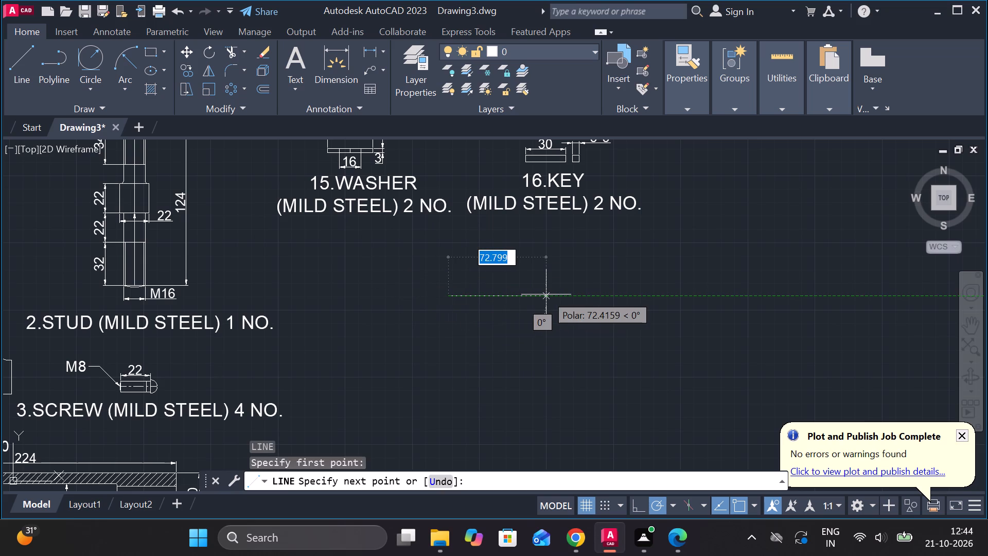
key("1")
type("6")
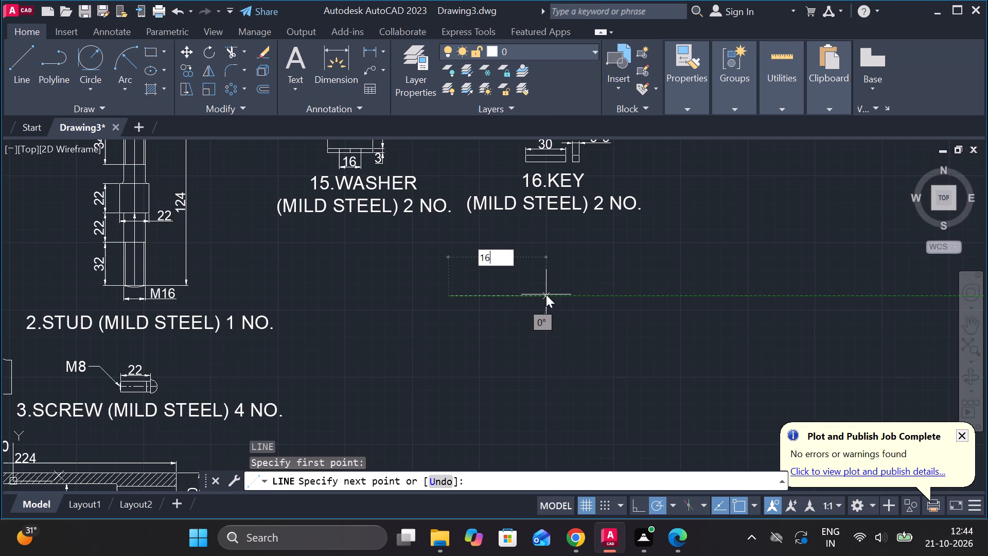
key("space")
scroll(546, 294, "up", 1)
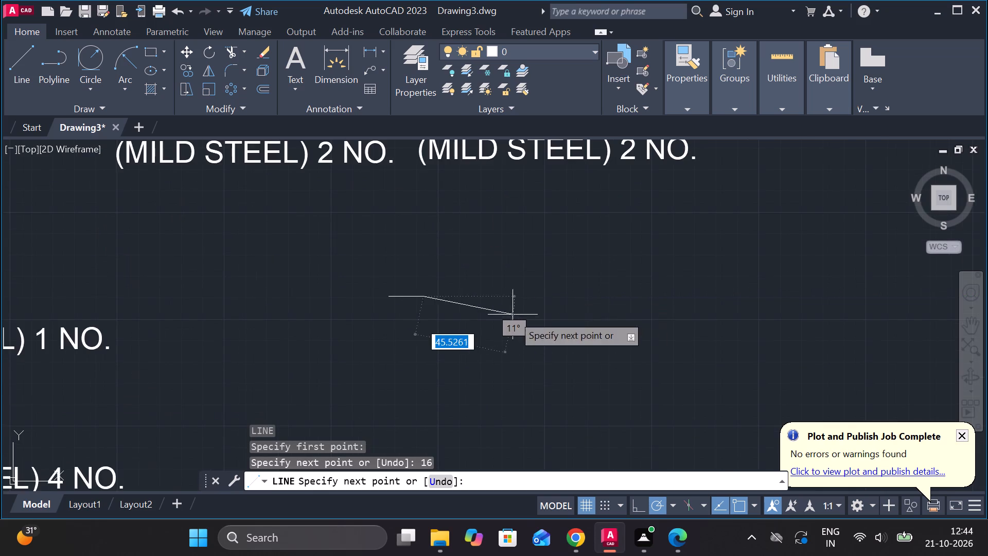
scroll(462, 309, "up", 3)
middle_click_drag(458, 317, 628, 276)
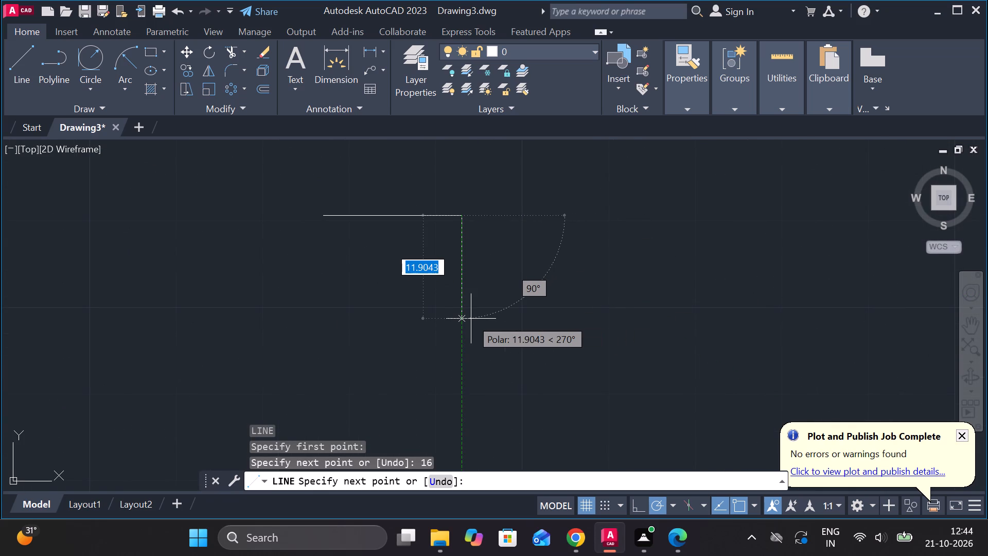
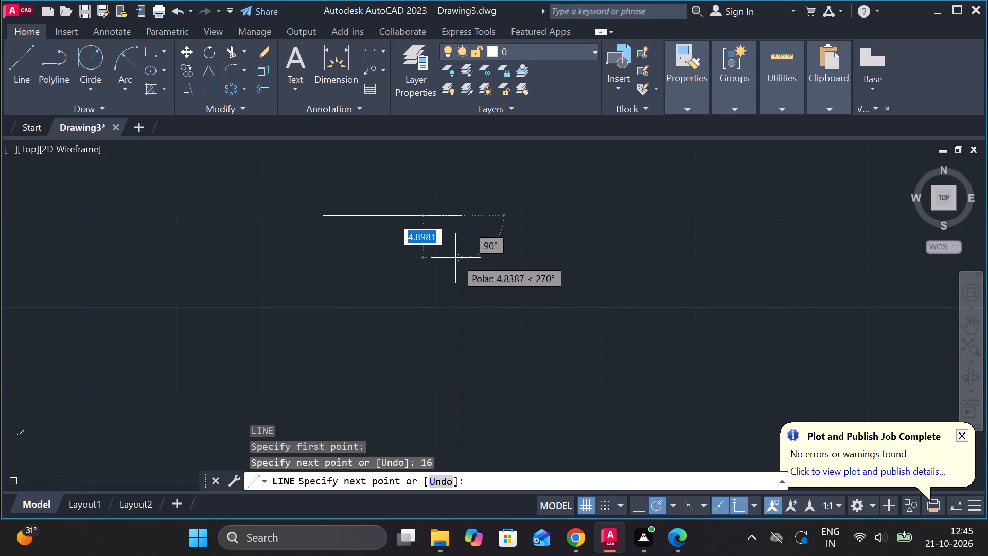
Complete the 16 by 5 rectangle with a 5-unit vertical line down, a bottom edge and a closing side edge.
type("5")
key("space")
scroll(400, 265, "down", 2)
scroll(384, 266, "up", 2)
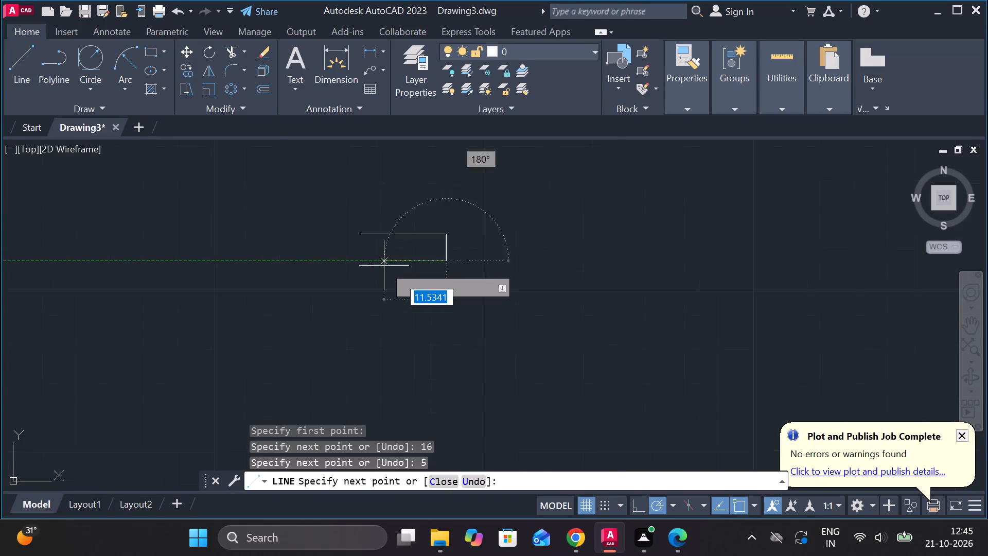
left_click(347, 259)
left_click(344, 212)
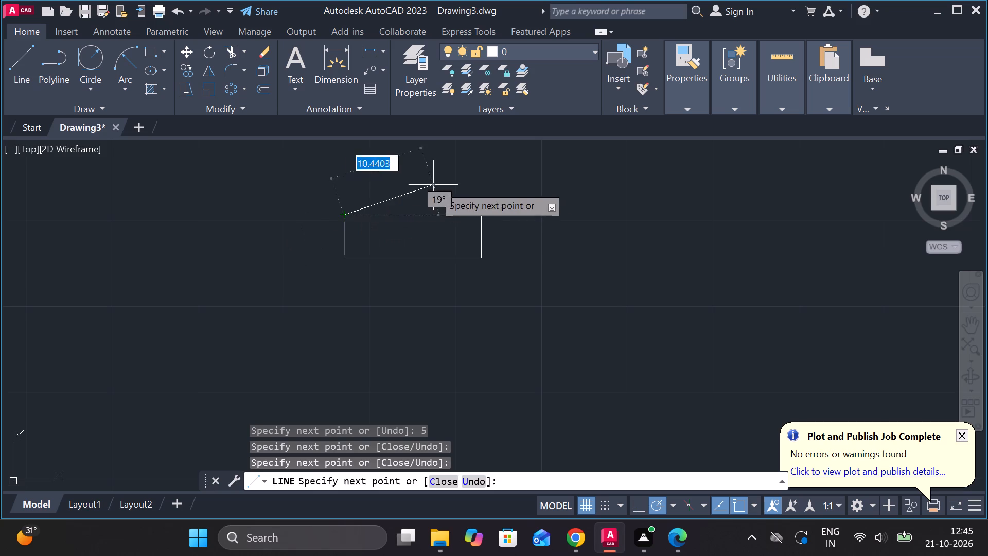
key("Escape")
Draw a 4 by 5 section with lines onto the right side of the rectangle, ending at its lower-right corner.
key("l")
key("Return")
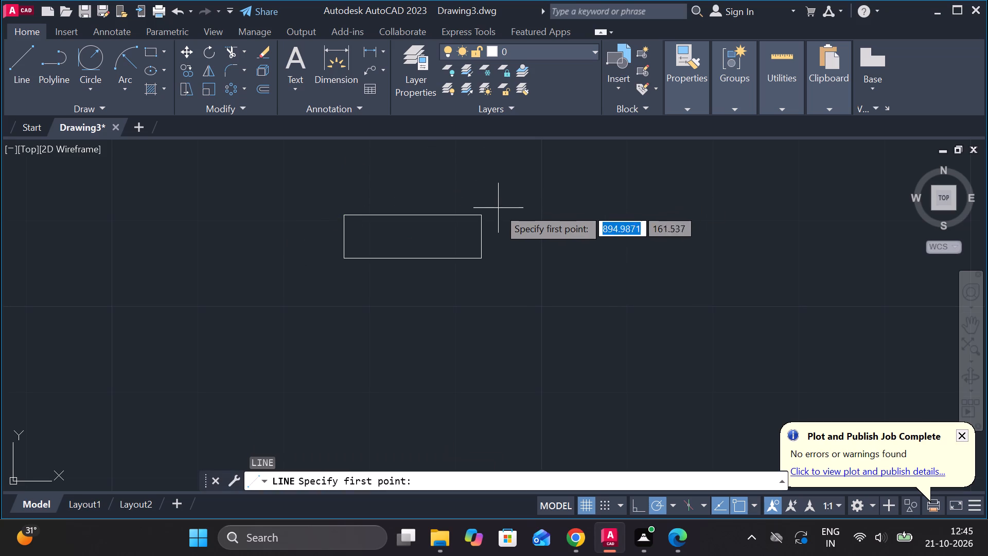
left_click(485, 212)
type("4")
key("space")
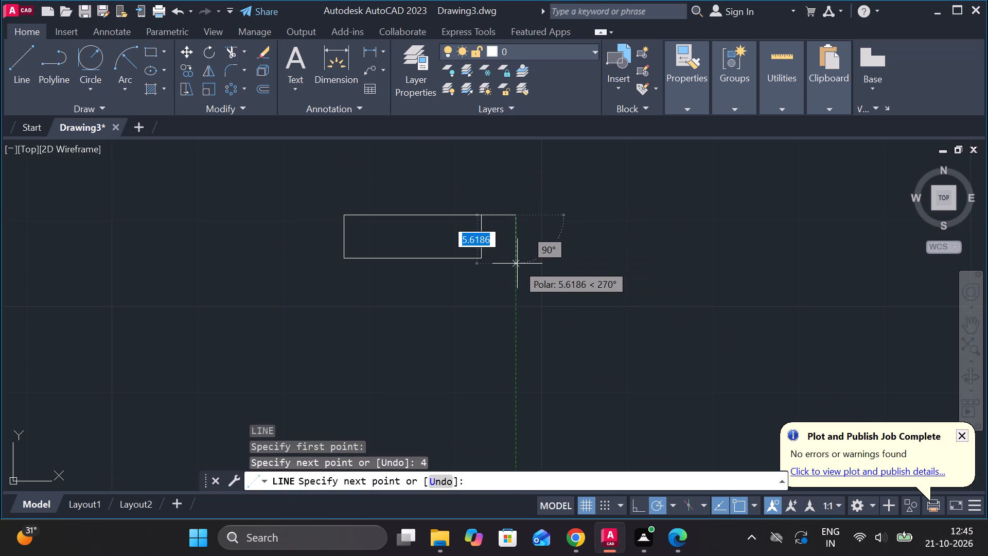
type("5")
key("space")
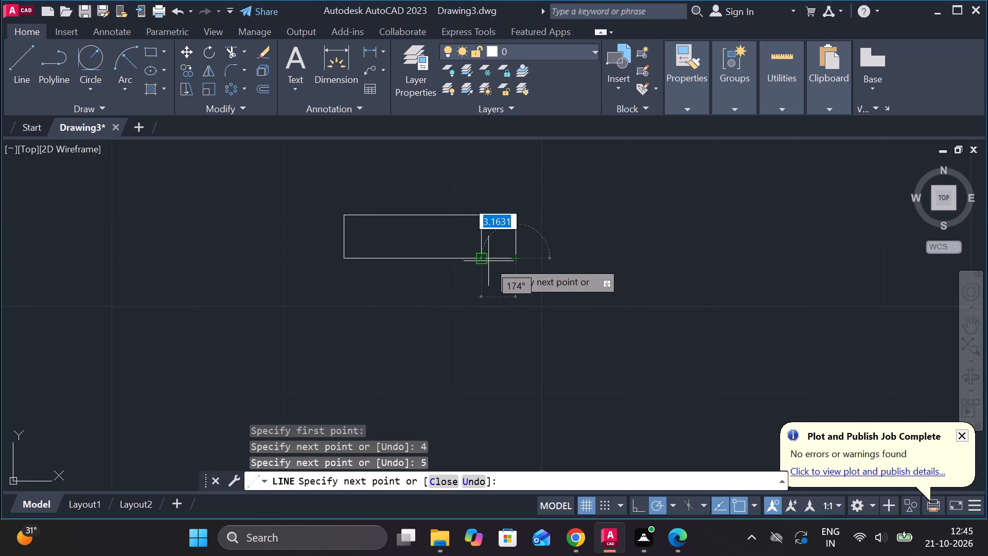
scroll(481, 256, "up", 3)
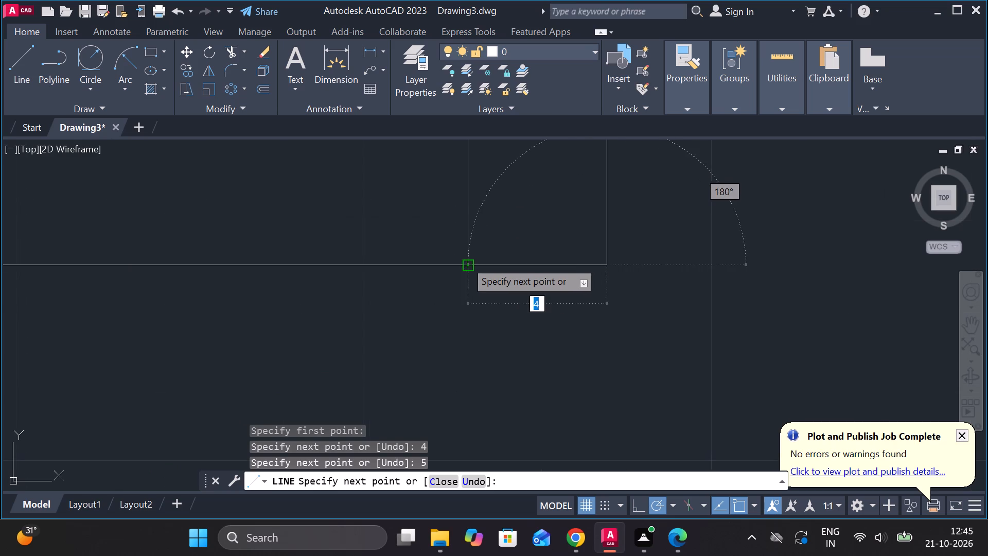
left_click(465, 260)
scroll(498, 259, "down", 3)
key("Escape")
Draw a matching 4 by 5 section with lines onto the left side of the rectangle, ending at its lower-left corner.
key("space")
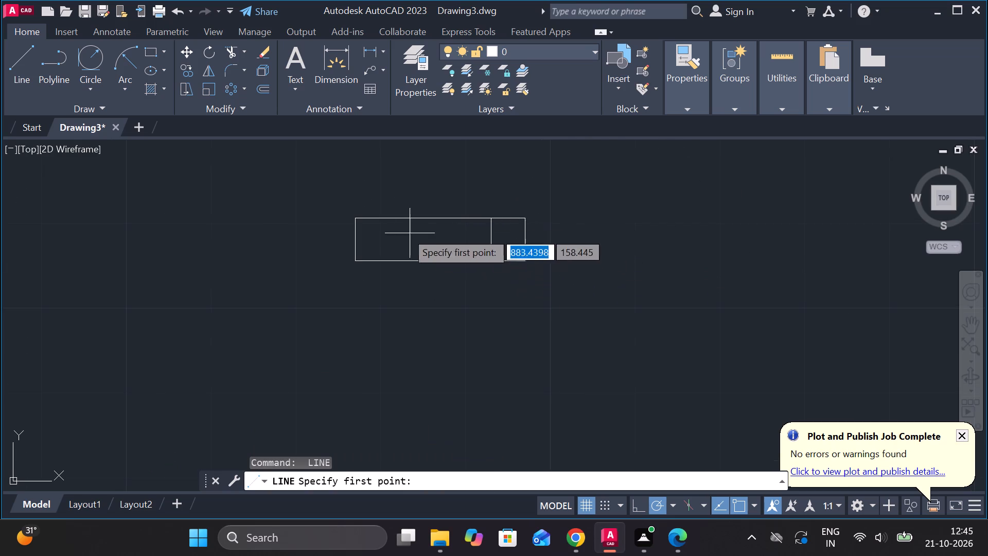
left_click(358, 215)
type("4")
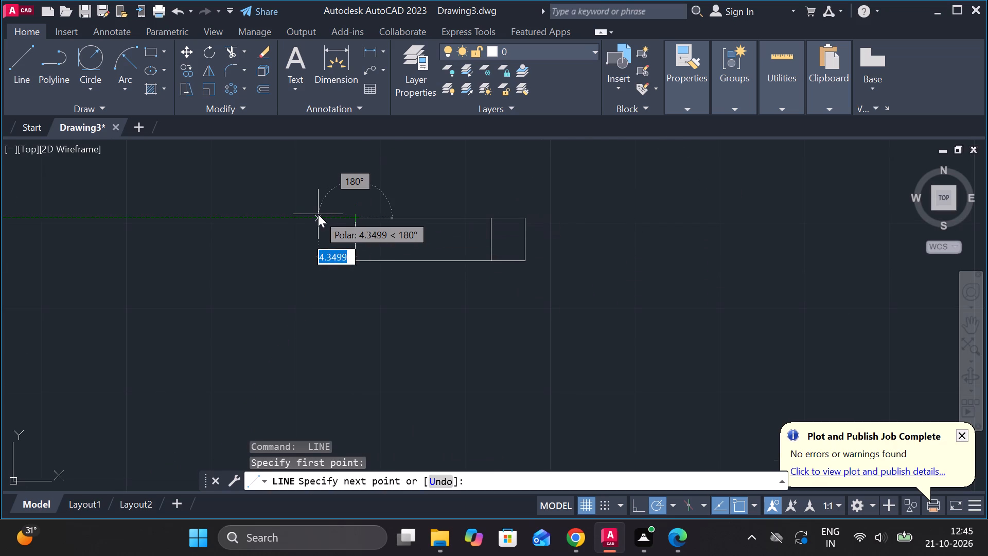
key("space")
type("5")
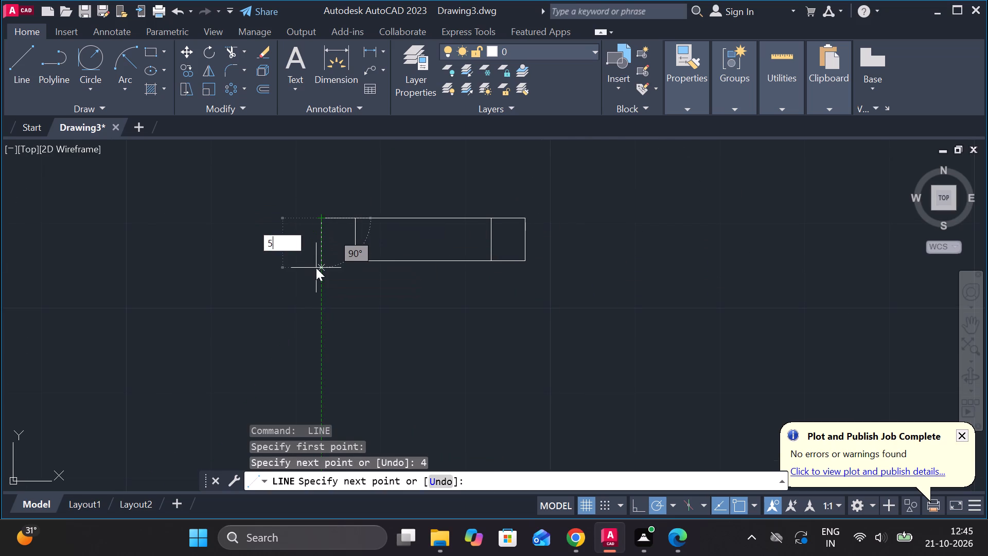
key("space")
left_click(355, 259)
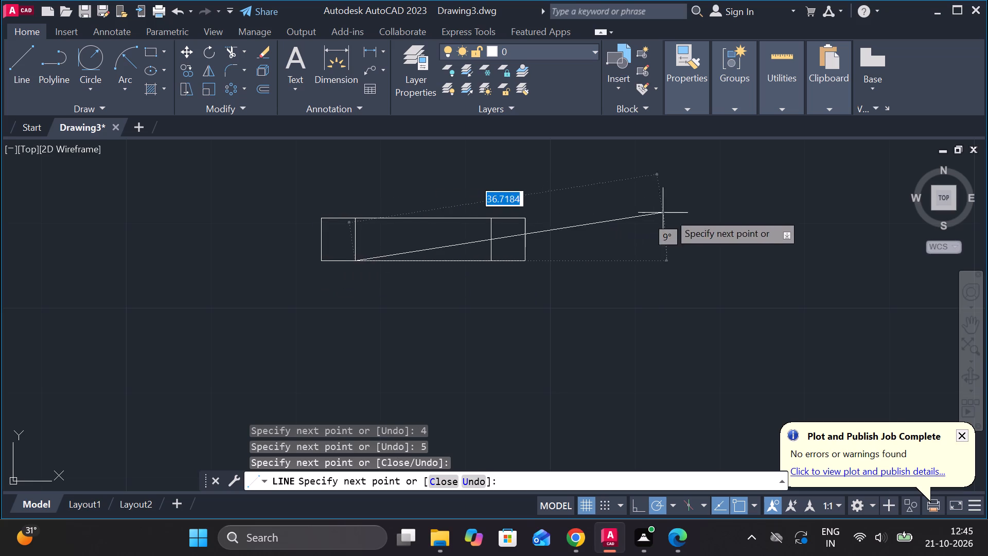
key("Escape")
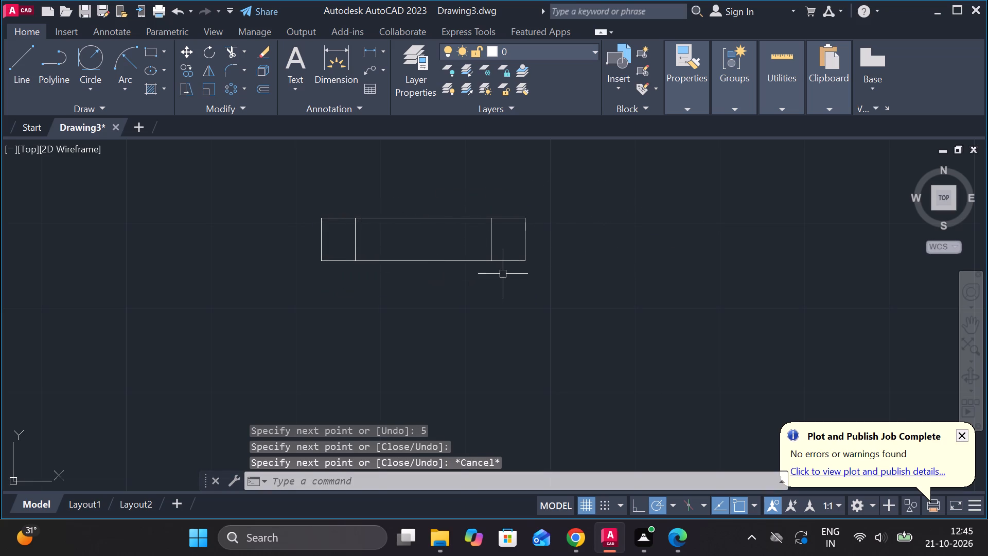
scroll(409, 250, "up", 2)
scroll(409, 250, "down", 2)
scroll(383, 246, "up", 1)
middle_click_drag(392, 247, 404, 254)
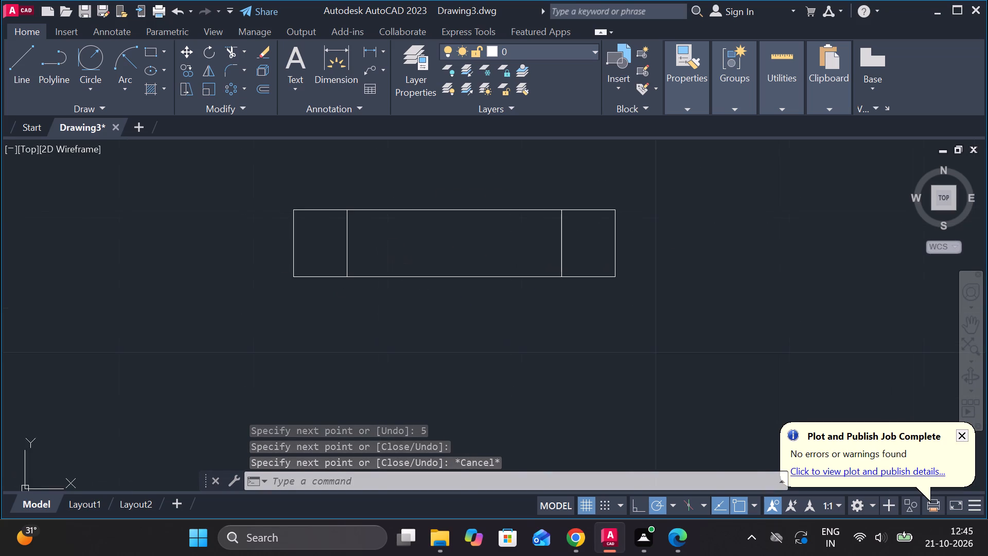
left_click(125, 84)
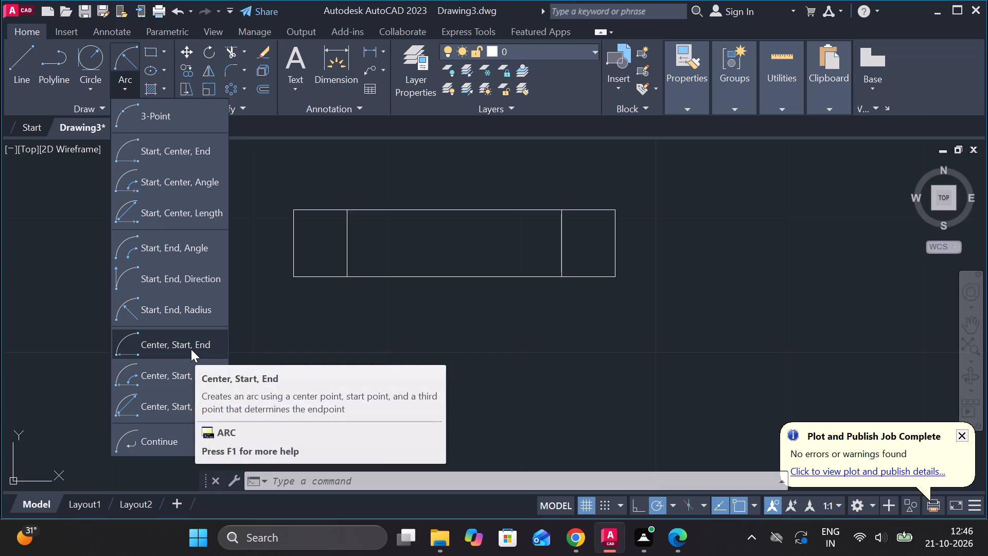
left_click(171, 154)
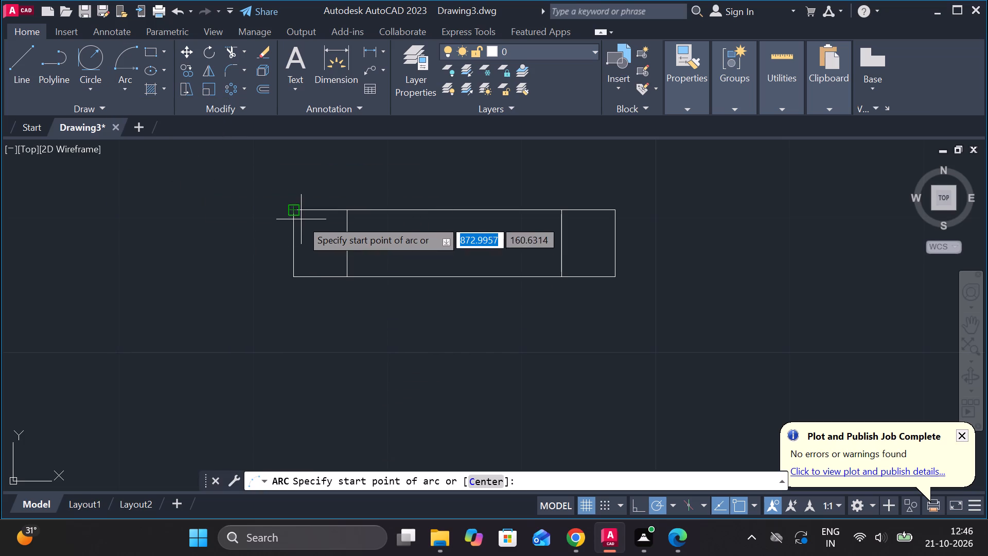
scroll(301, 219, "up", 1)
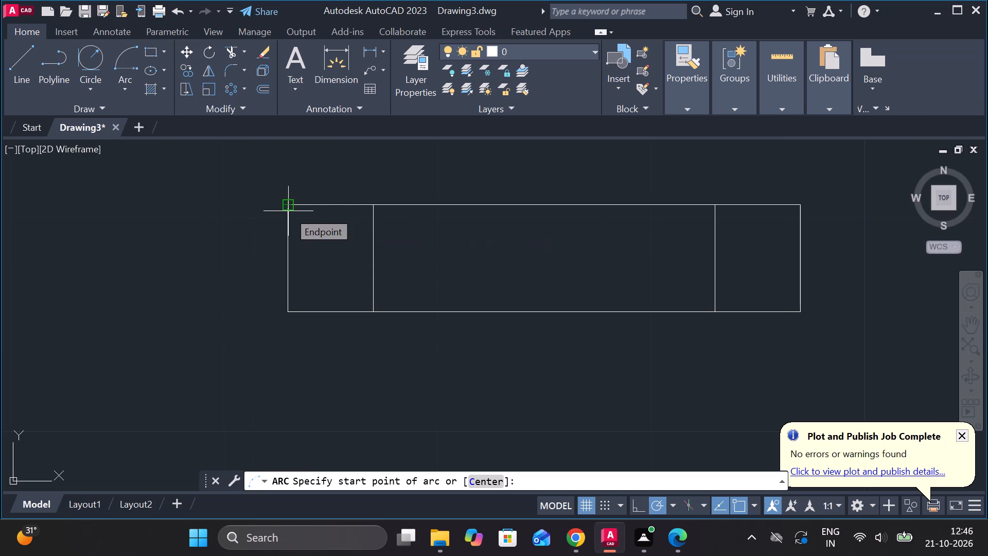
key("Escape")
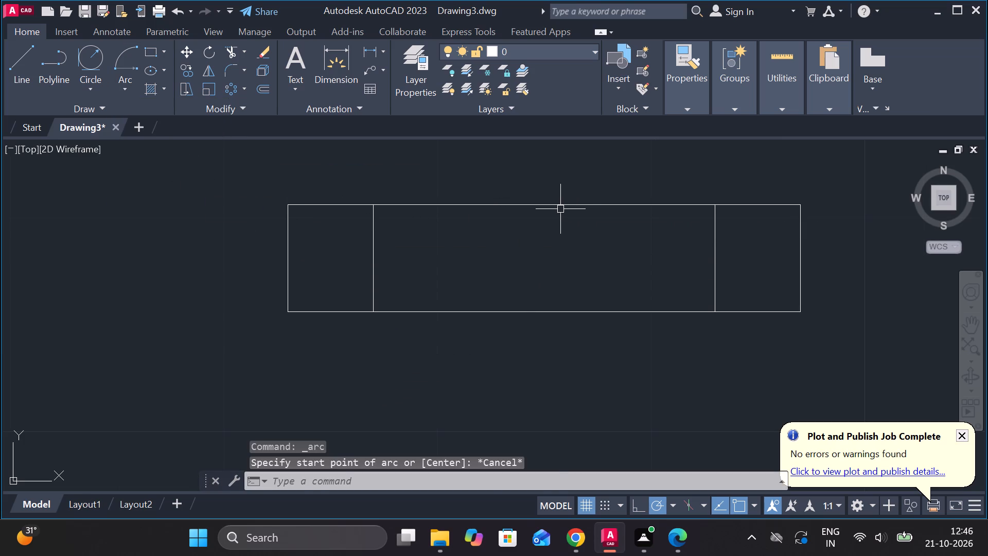
Join the three collinear top edge segments into a single line.
left_click(560, 209)
left_click(555, 209)
left_click(539, 207)
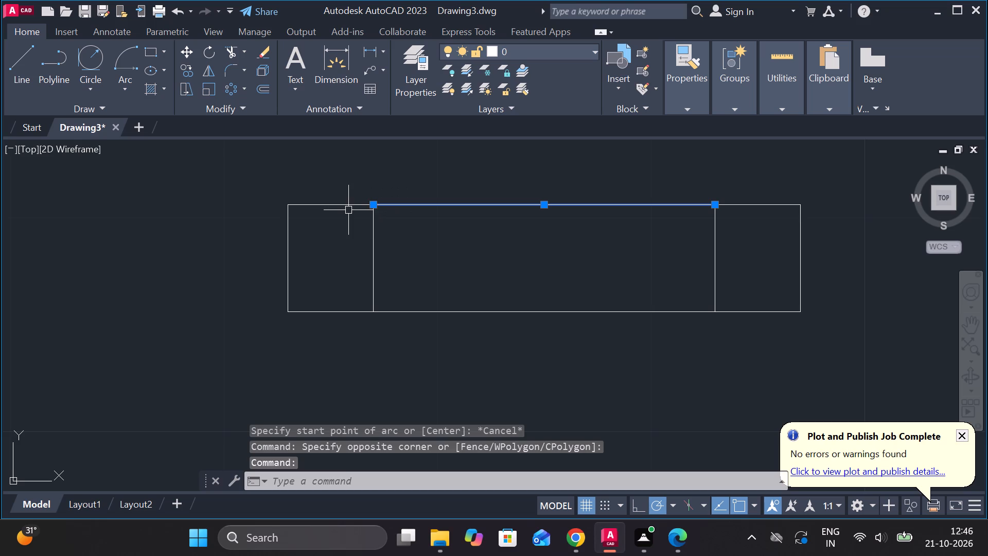
left_click(342, 206)
left_click(741, 206)
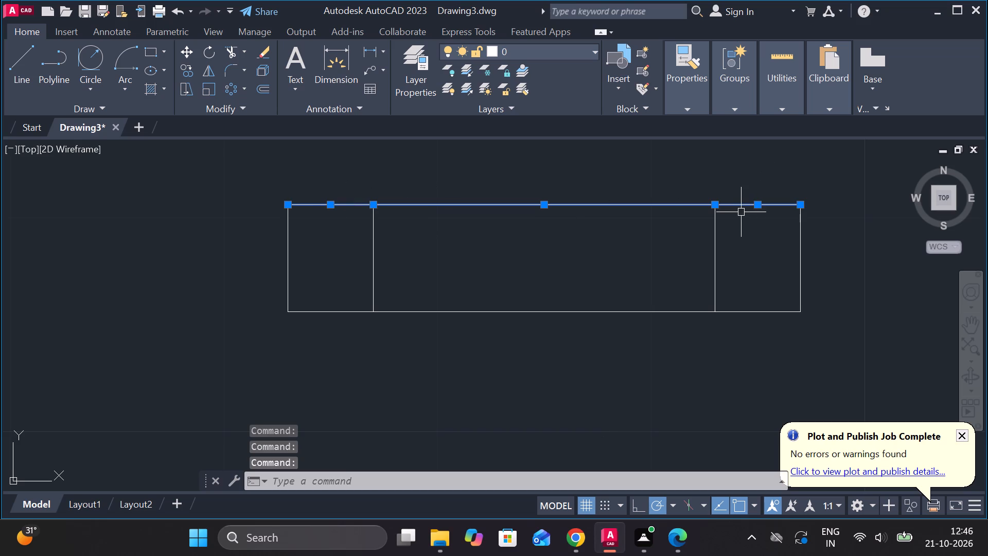
key("l")
key("BackSpace")
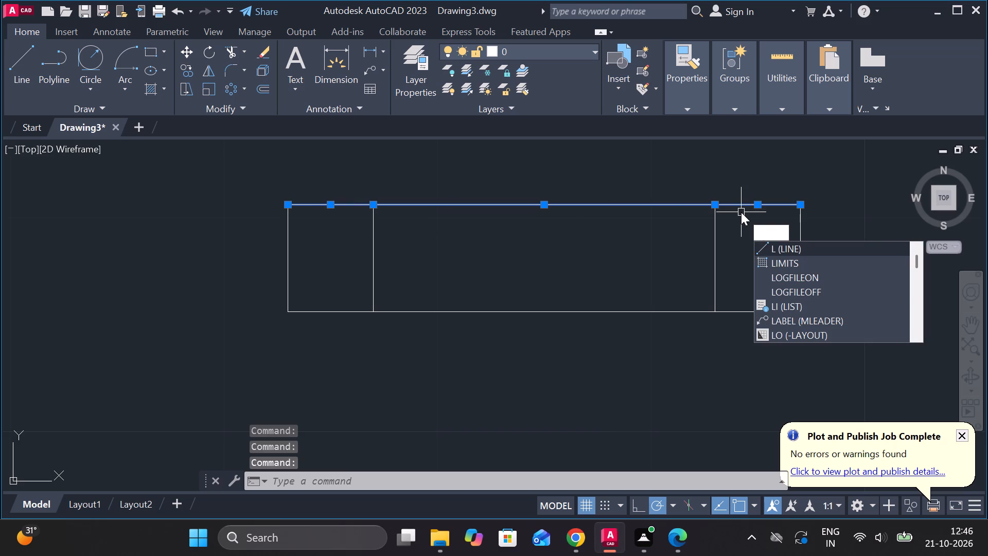
key("j")
key("Return")
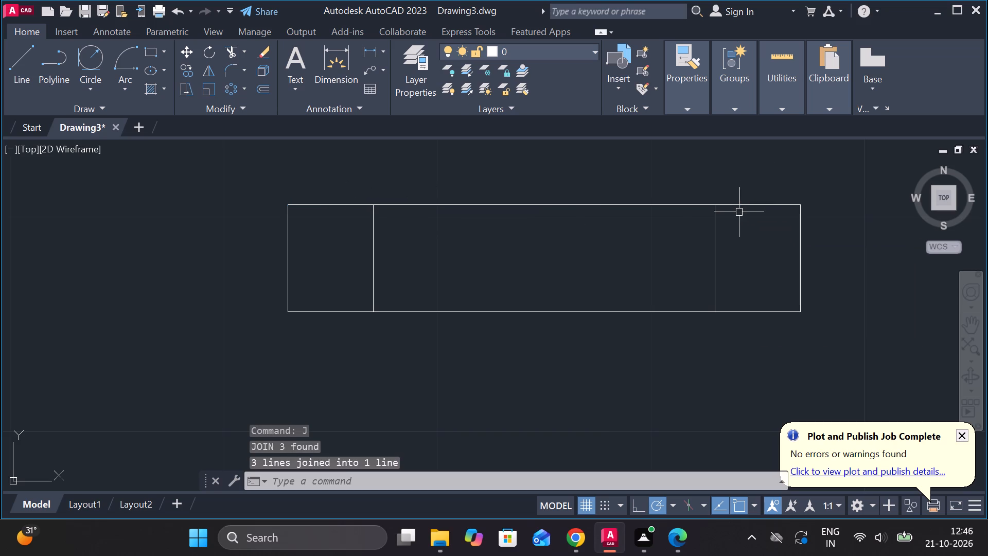
Offset the joined top line 1 unit downward into the outline.
left_click(592, 206)
key("o")
key("Return")
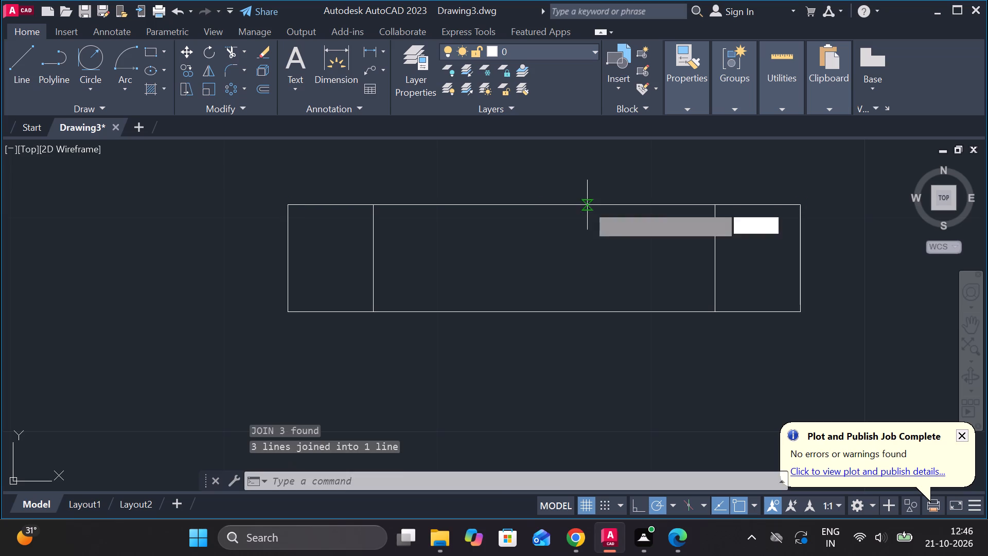
key("Return")
type("1")
key("space")
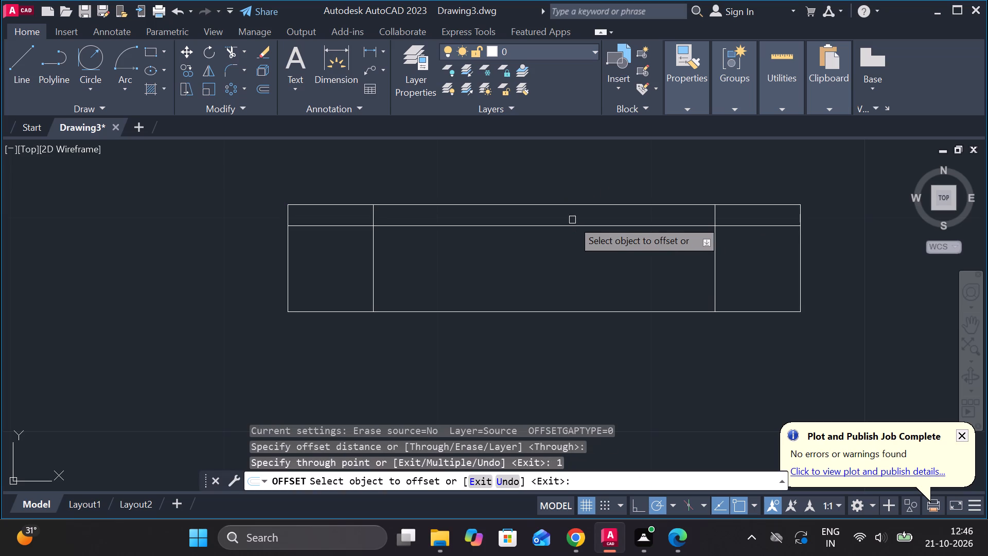
key("Escape")
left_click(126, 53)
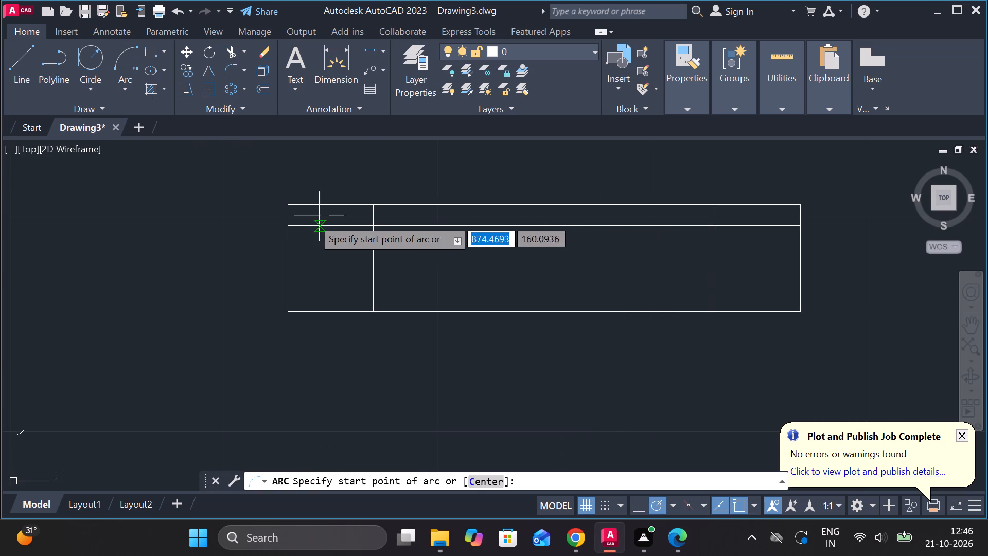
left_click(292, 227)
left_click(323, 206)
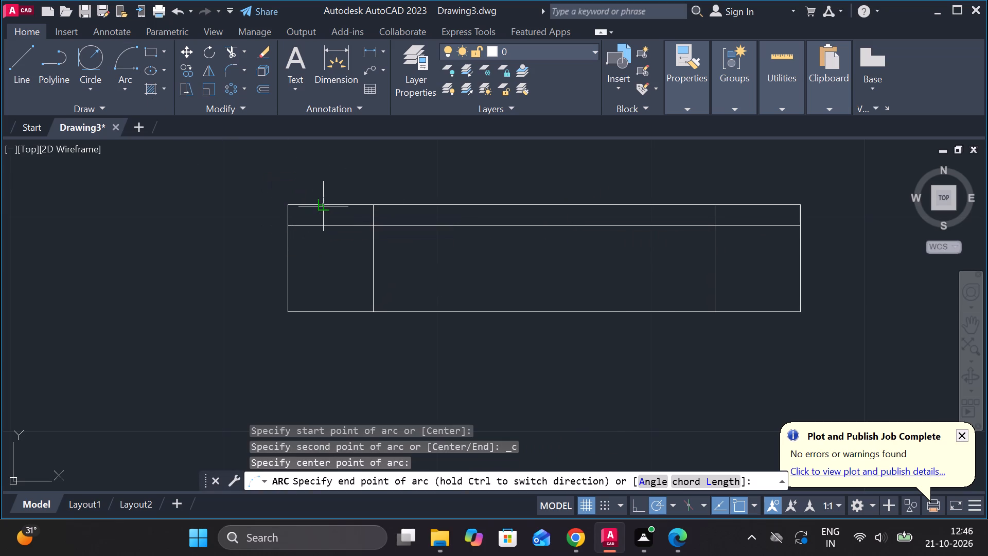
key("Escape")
Draw a three-point arc across the middle section between the offset line's divider intersections, passing through the top edge's midpoint.
key("space")
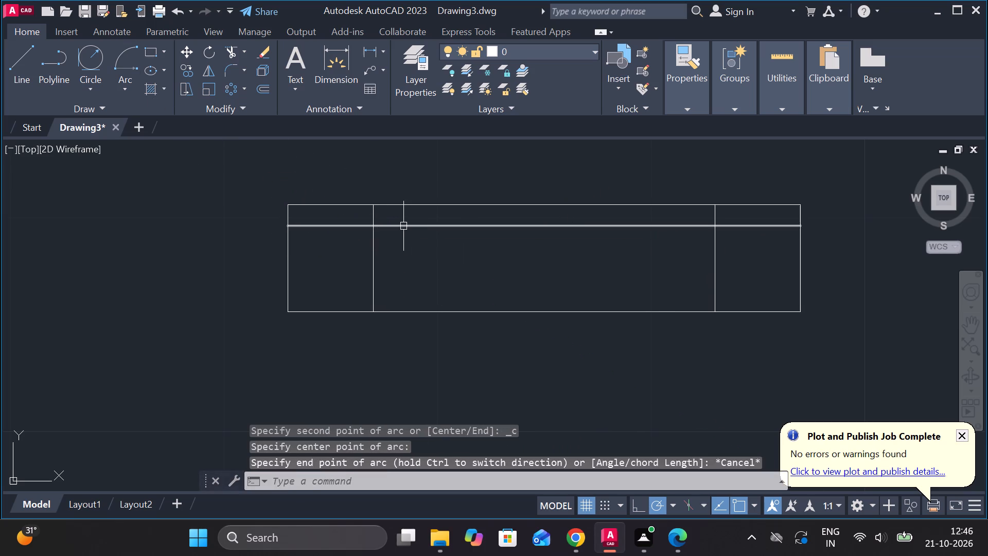
left_click(378, 229)
left_click(544, 208)
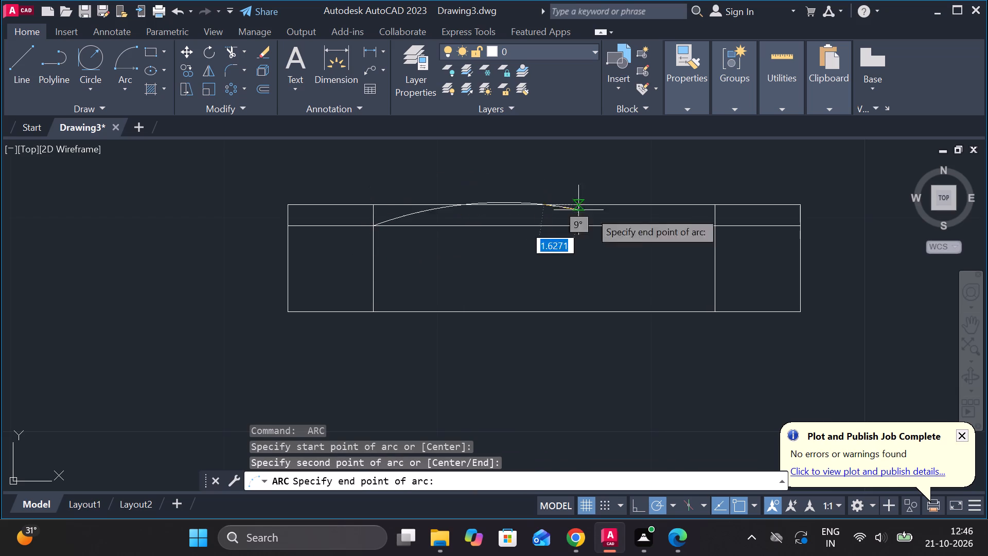
left_click(710, 225)
Draw a three-point arc across the right section between the offset line's ends there, touching the top edge midway.
key("space")
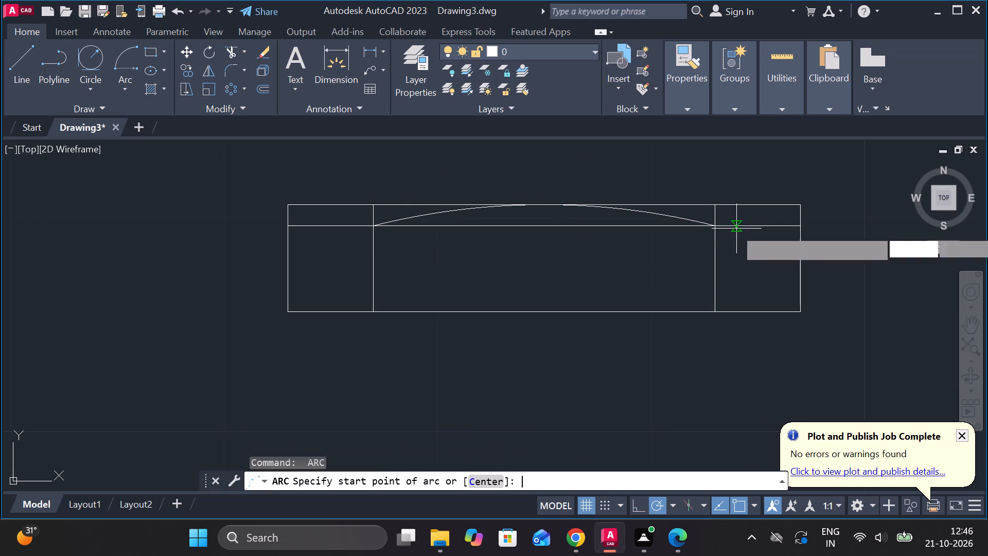
left_click(718, 227)
left_click(758, 206)
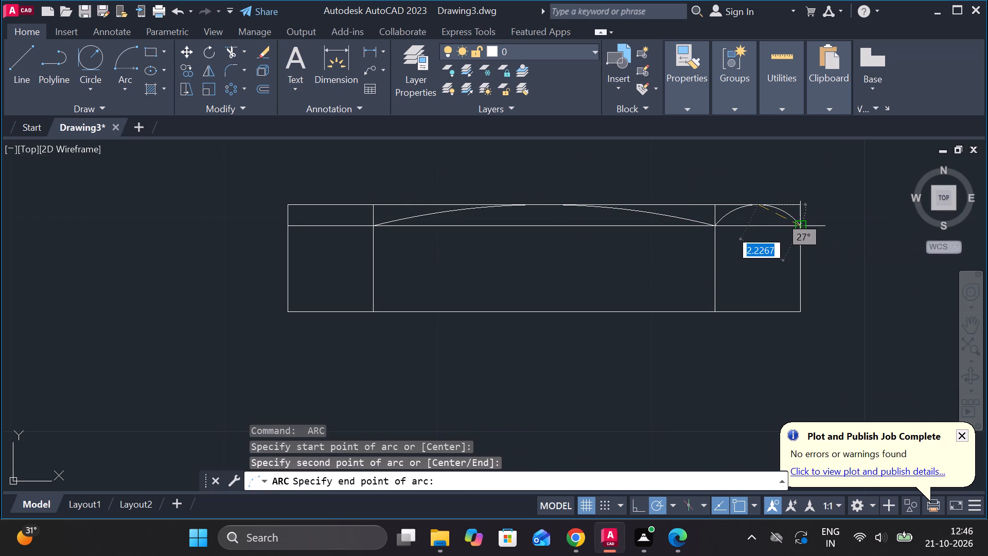
left_click(799, 223)
Draw a three-point arc across the left section from the divider to the outer edge, touching the top edge near mid-section.
scroll(837, 219, "down", 1)
scroll(604, 241, "up", 1)
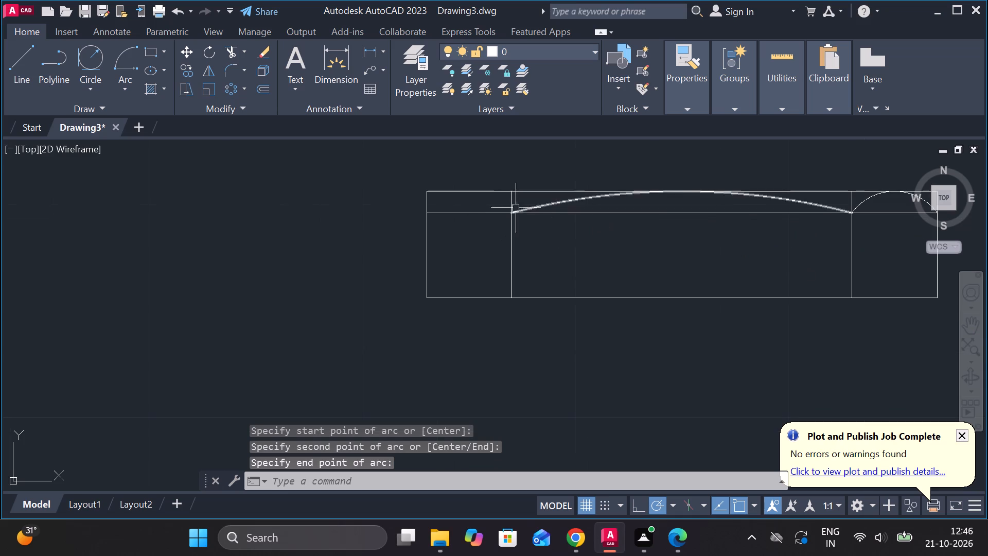
key("space")
left_click(517, 214)
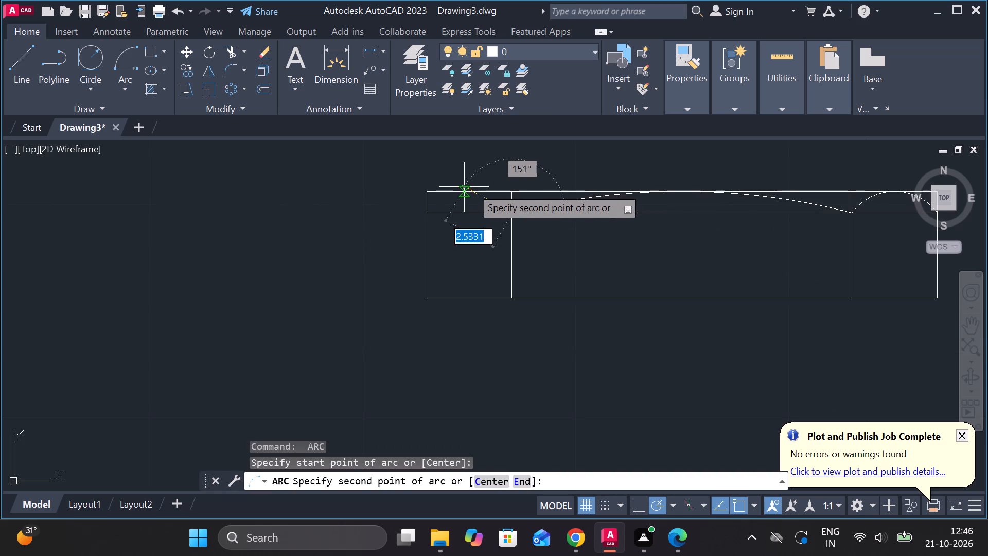
left_click(471, 187)
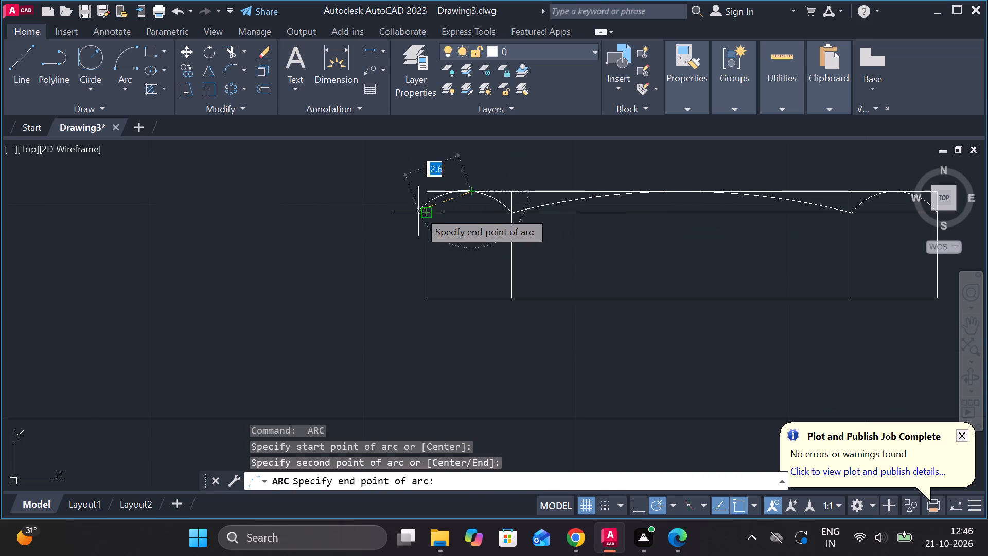
left_click(425, 211)
scroll(495, 223, "down", 2)
key("Escape")
Mirror the three arcs, top edge and offset line about the outline's horizontal mid-height axis, keeping the originals.
scroll(618, 238, "up", 2)
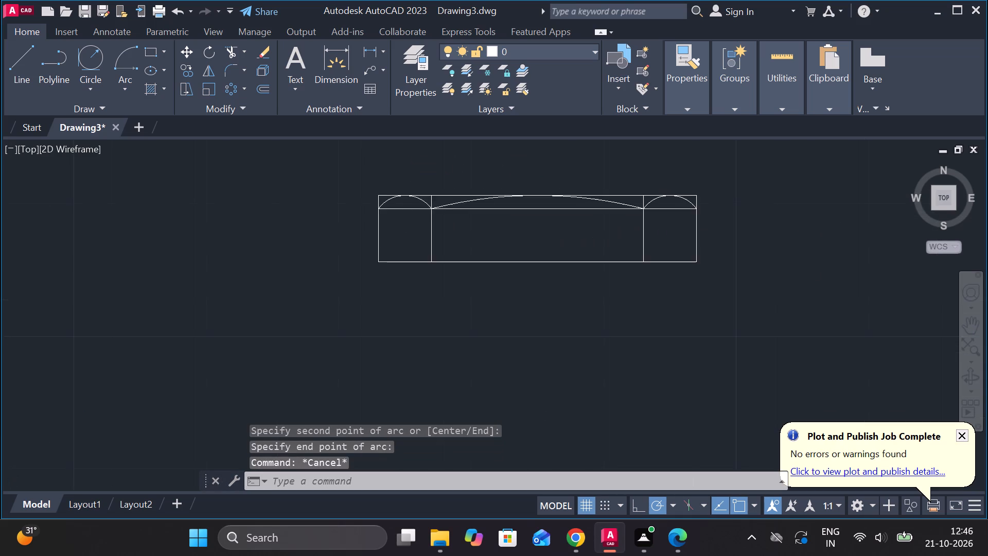
middle_click_drag(618, 238, 624, 282)
left_click(228, 203)
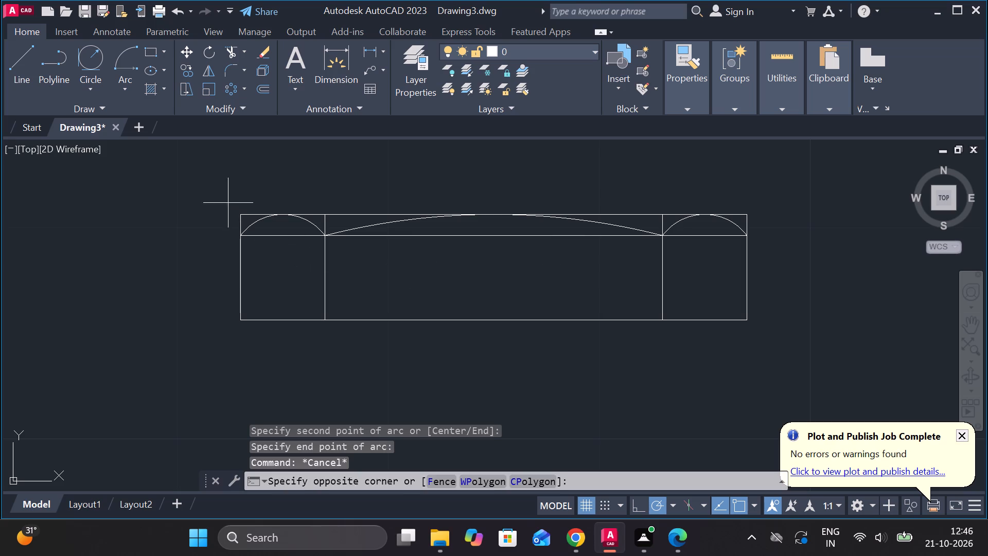
left_click(824, 246)
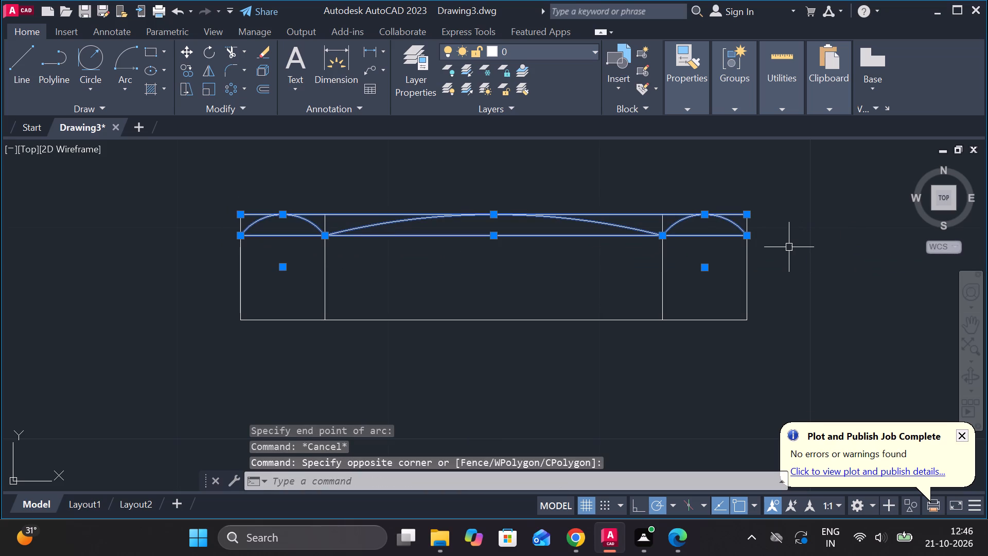
type("MI")
key("Return")
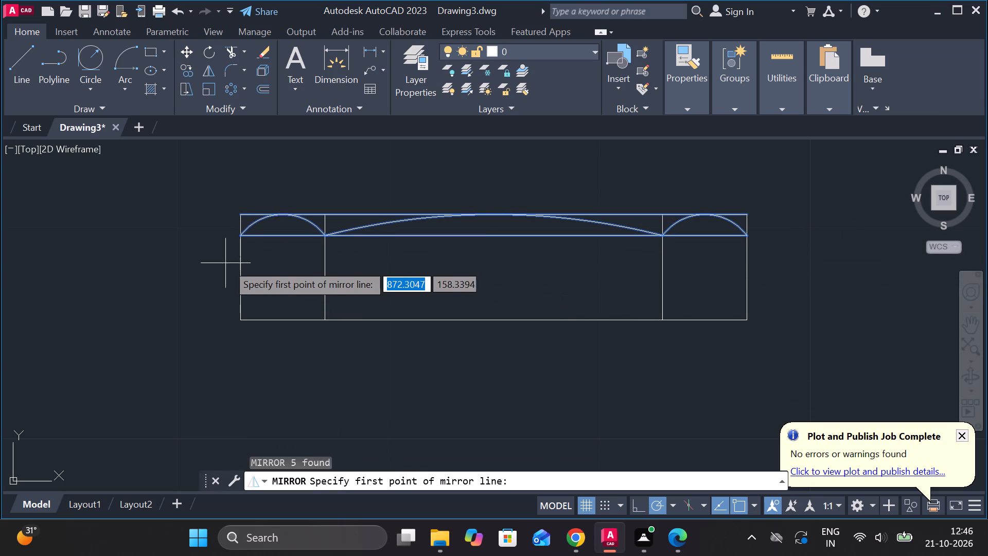
left_click(235, 266)
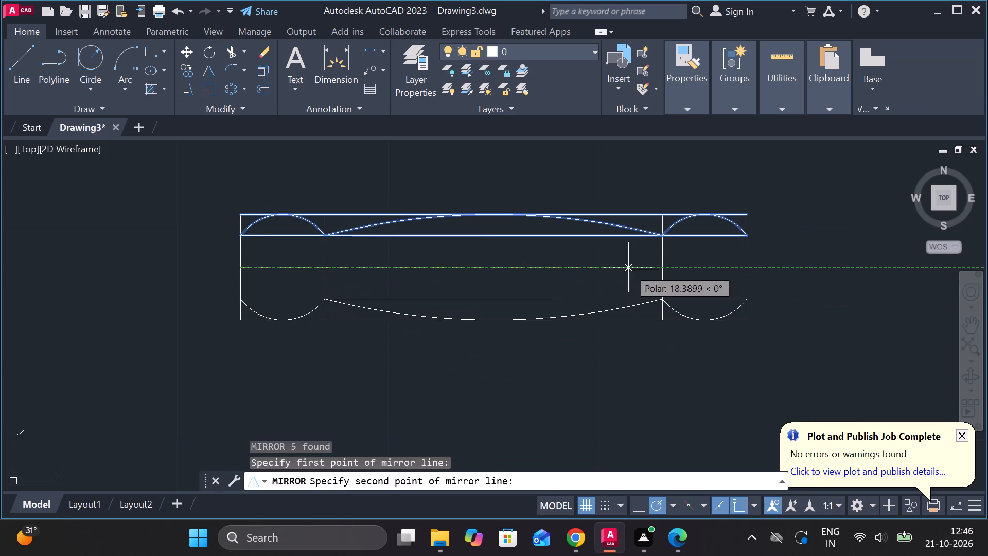
left_click(743, 266)
left_click_drag(774, 323, 743, 266)
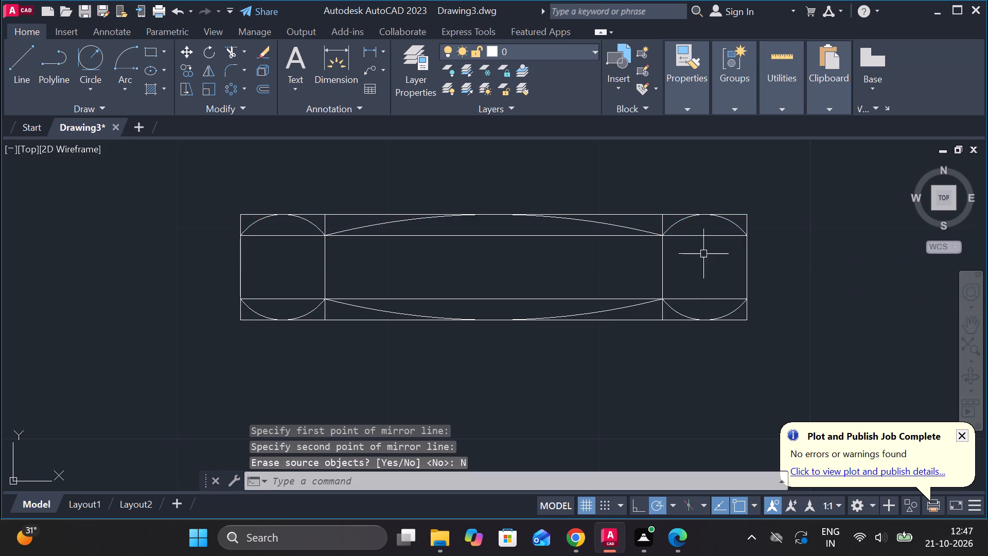
Trim the edge overhangs outside the arcs at the outline's upper-right and lower-right corners, undoing the first trim attempts.
scroll(684, 264, "down", 2)
scroll(718, 287, "up", 1)
key("Escape")
type("TR")
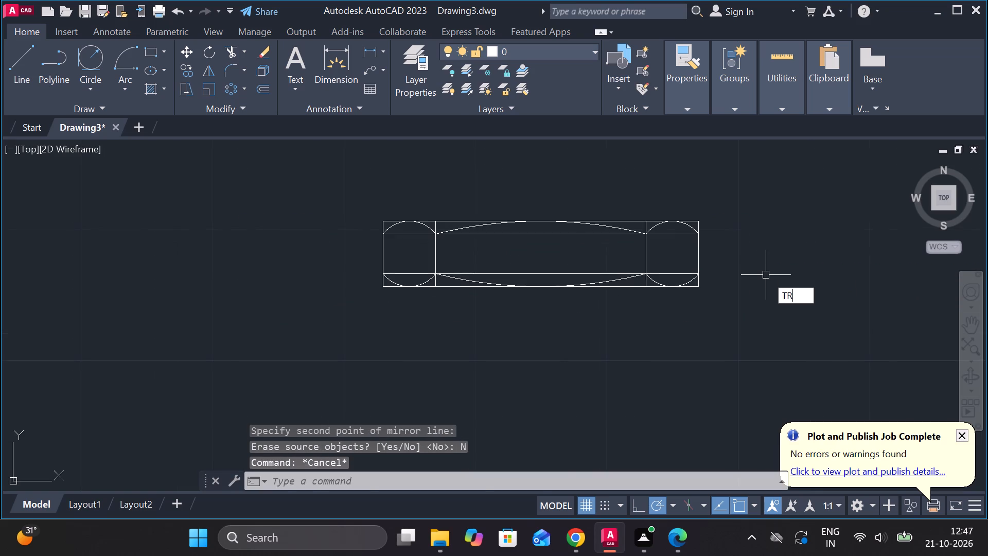
key("space")
left_click(695, 225)
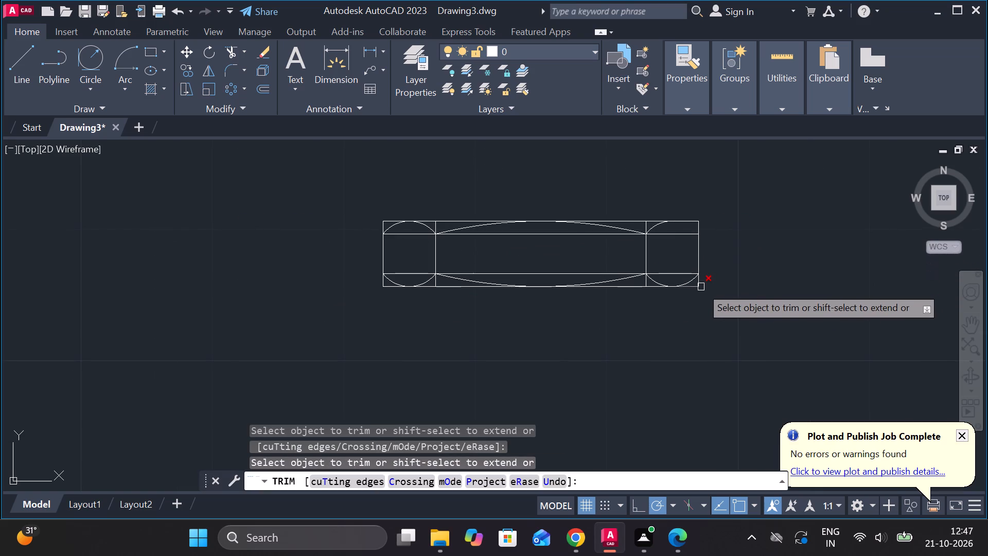
left_click(701, 287)
key("ctrl+z")
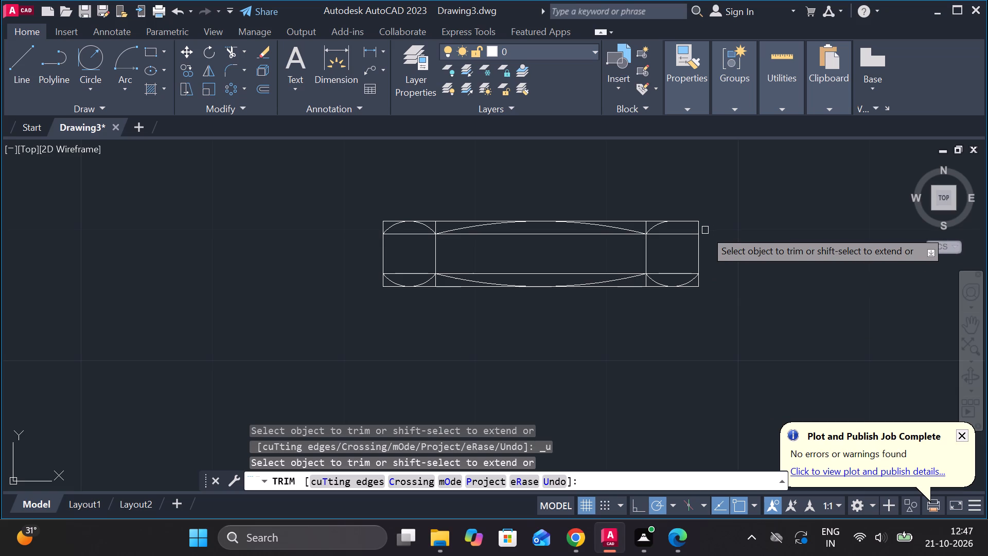
key("ctrl+z")
left_click(702, 229)
left_click(697, 224)
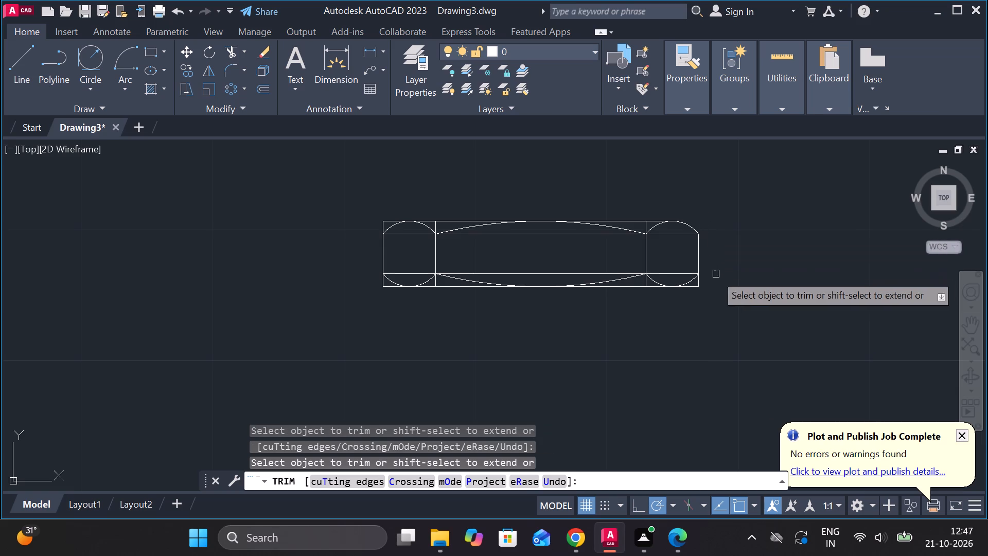
left_click(695, 287)
left_click(698, 285)
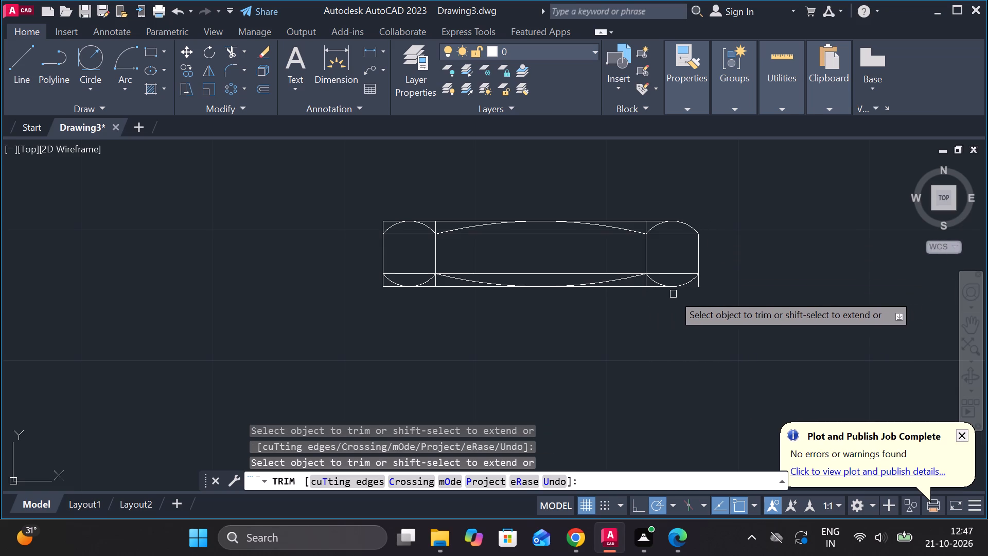
left_click(696, 287)
Trim the edge overhangs outside the arcs at the outline's upper-left and lower-left corners.
scroll(373, 219, "up", 3)
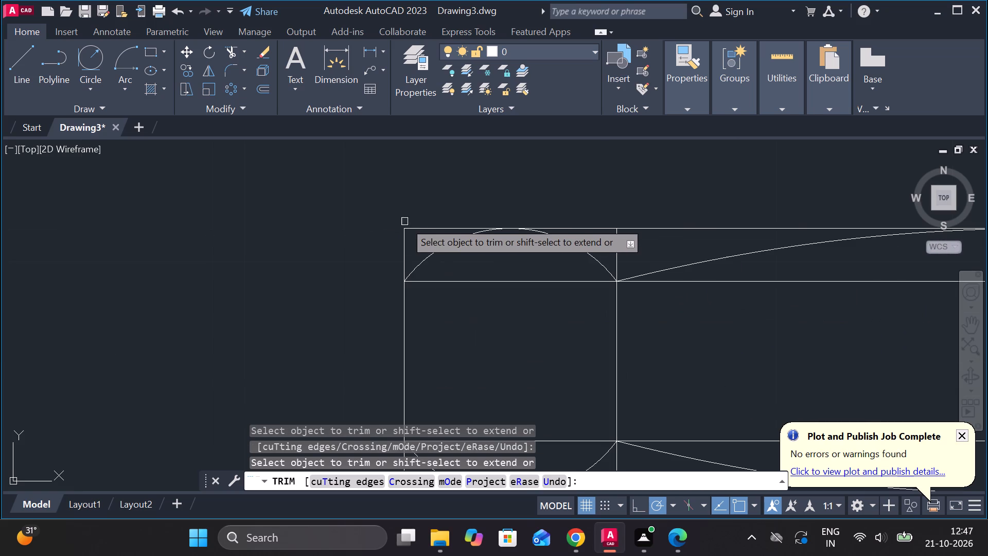
left_click(409, 225)
left_click(406, 238)
scroll(406, 238, "down", 2)
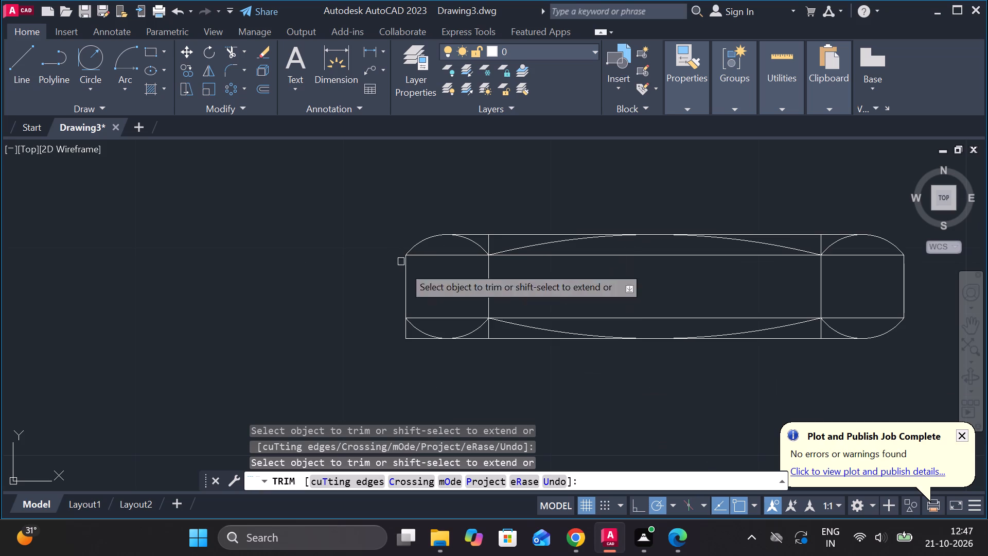
left_click(407, 329)
left_click(409, 341)
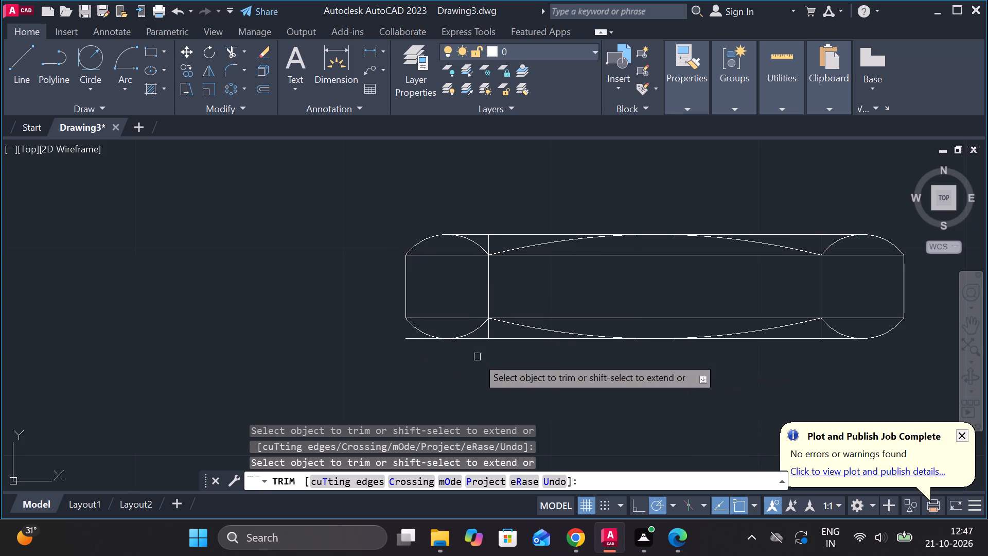
left_click(419, 339)
scroll(412, 354, "down", 2)
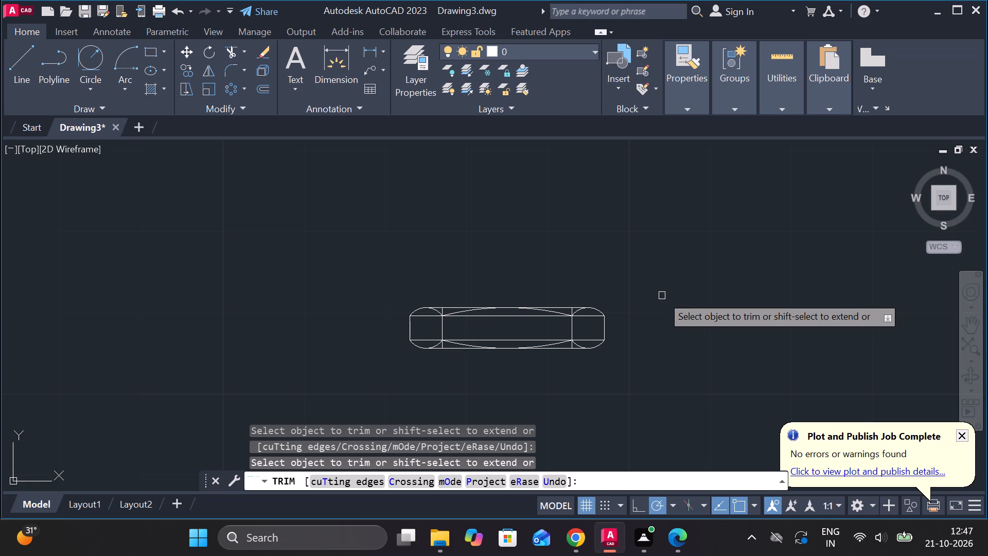
Draw a 5-unit vertical centre line from the top edge's midpoint to the bottom edge's midpoint.
key("Escape")
key("l")
key("Return")
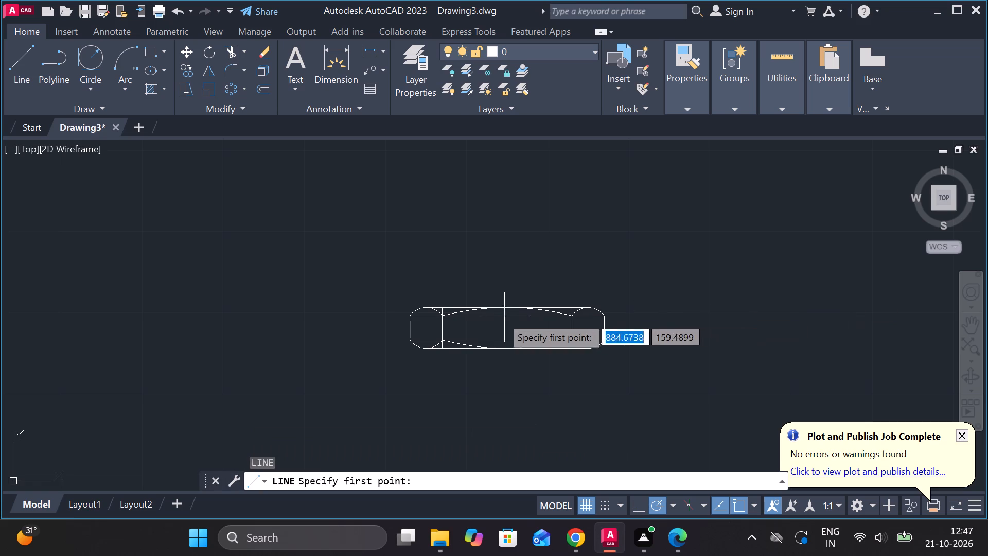
left_click(507, 310)
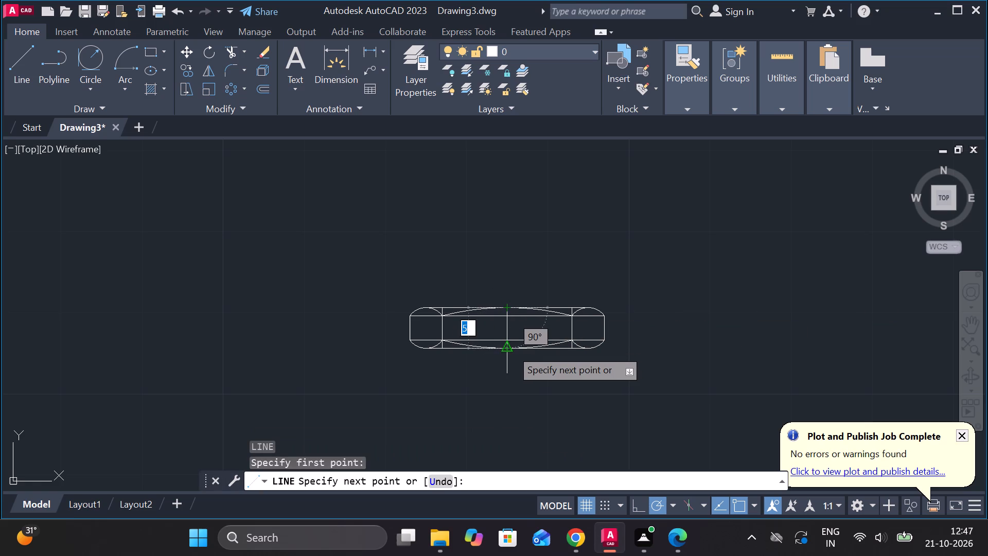
left_click(511, 349)
key("Escape")
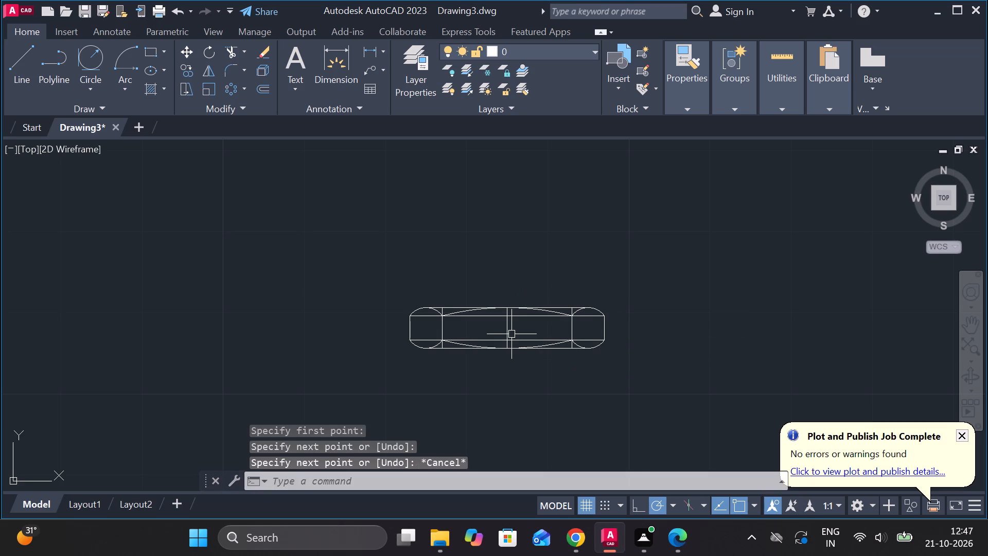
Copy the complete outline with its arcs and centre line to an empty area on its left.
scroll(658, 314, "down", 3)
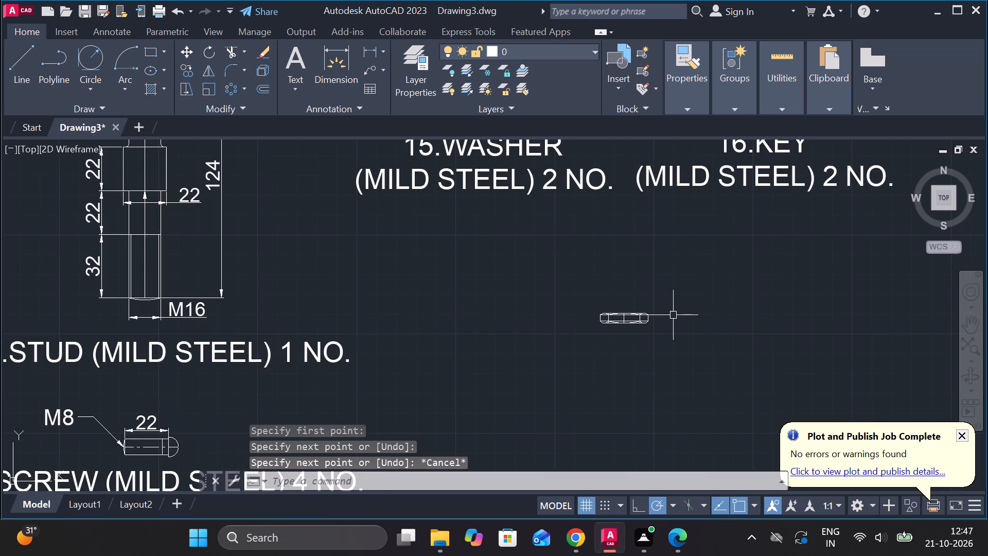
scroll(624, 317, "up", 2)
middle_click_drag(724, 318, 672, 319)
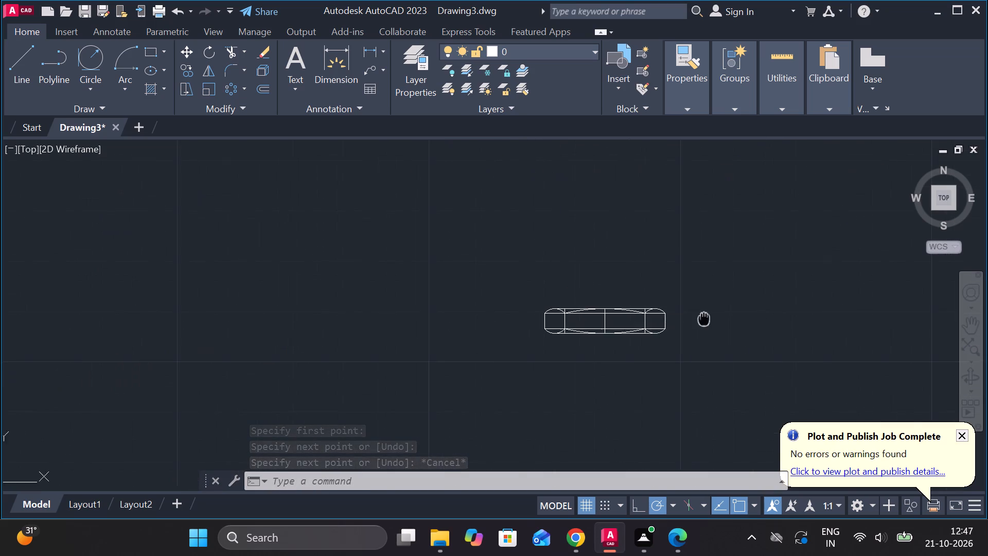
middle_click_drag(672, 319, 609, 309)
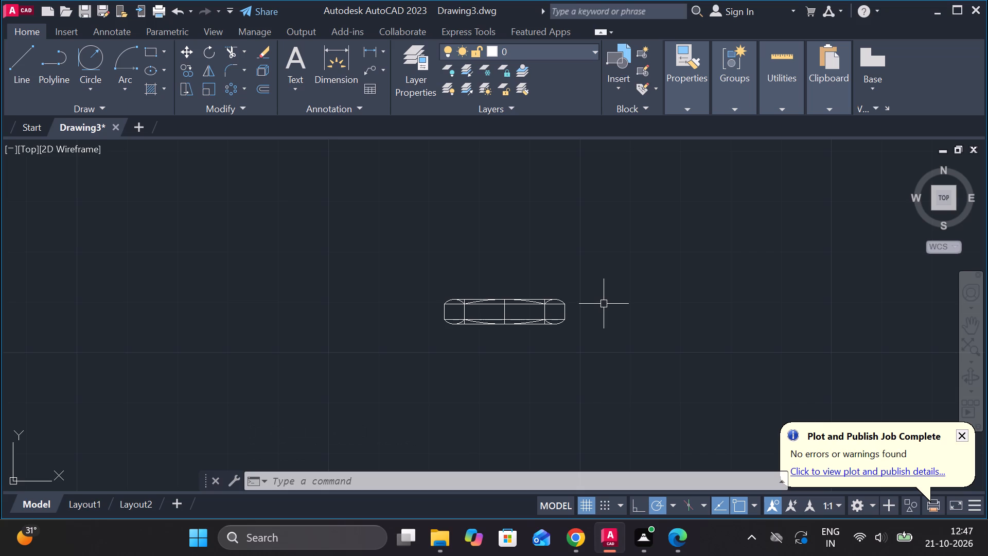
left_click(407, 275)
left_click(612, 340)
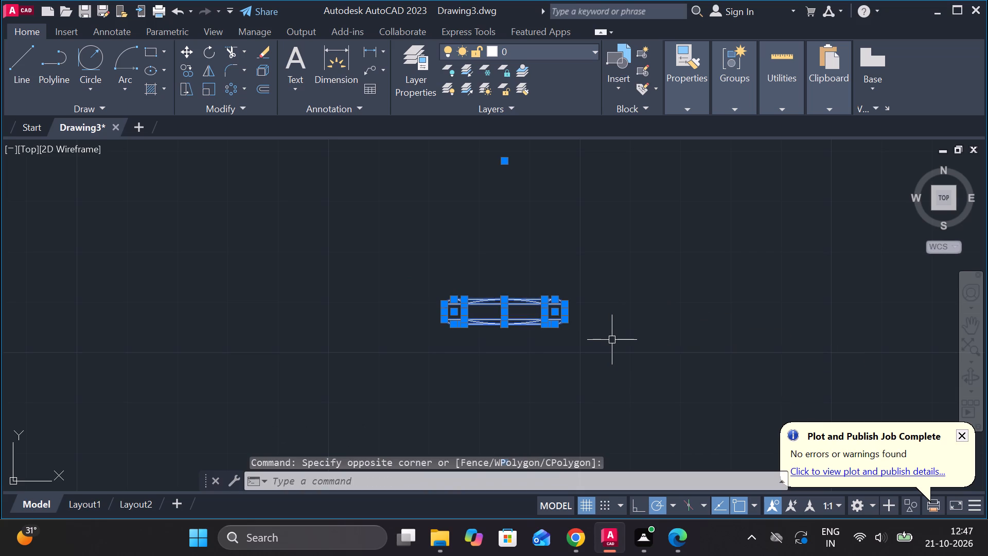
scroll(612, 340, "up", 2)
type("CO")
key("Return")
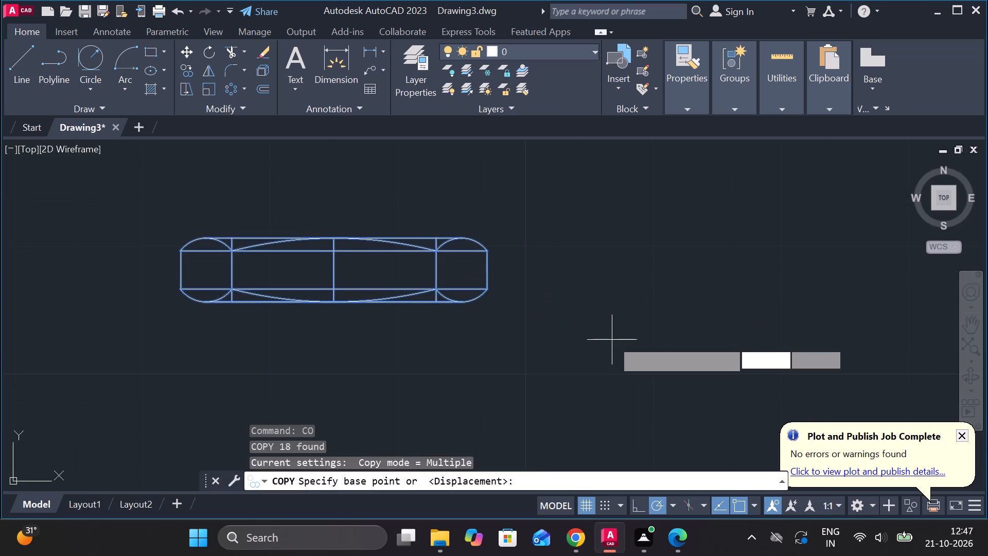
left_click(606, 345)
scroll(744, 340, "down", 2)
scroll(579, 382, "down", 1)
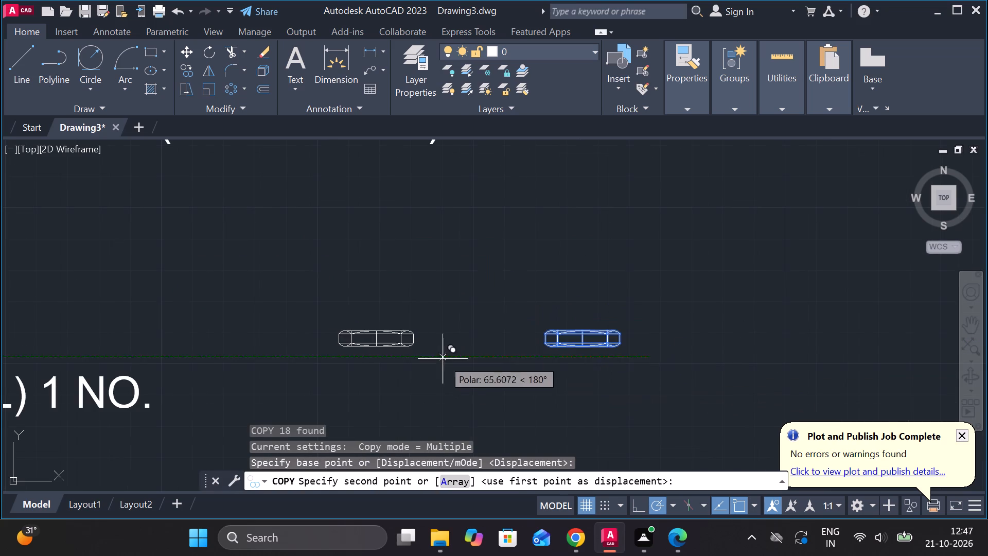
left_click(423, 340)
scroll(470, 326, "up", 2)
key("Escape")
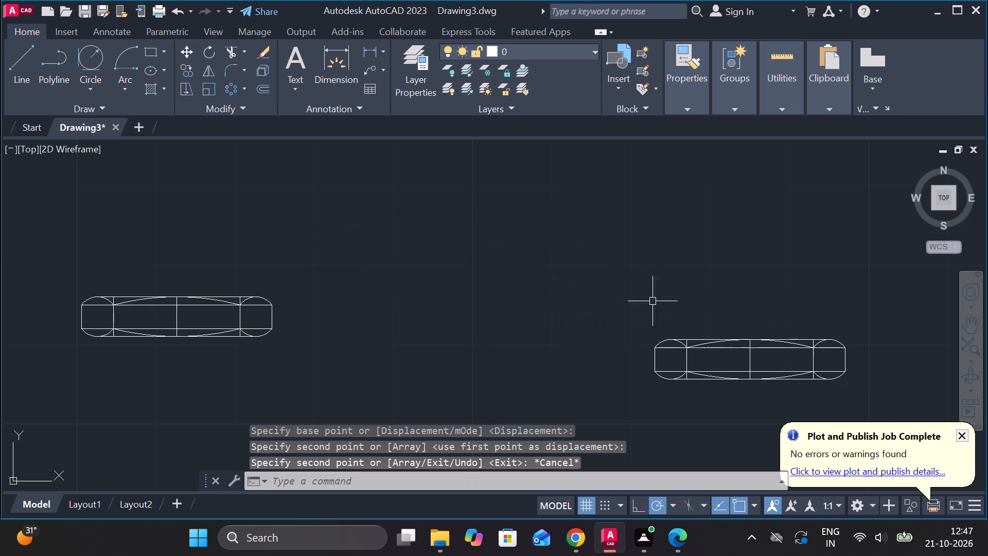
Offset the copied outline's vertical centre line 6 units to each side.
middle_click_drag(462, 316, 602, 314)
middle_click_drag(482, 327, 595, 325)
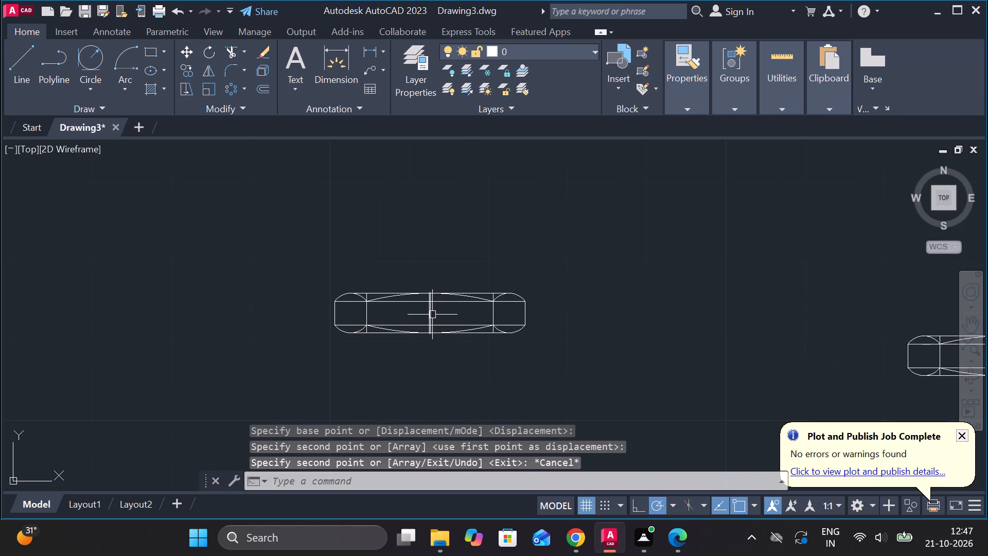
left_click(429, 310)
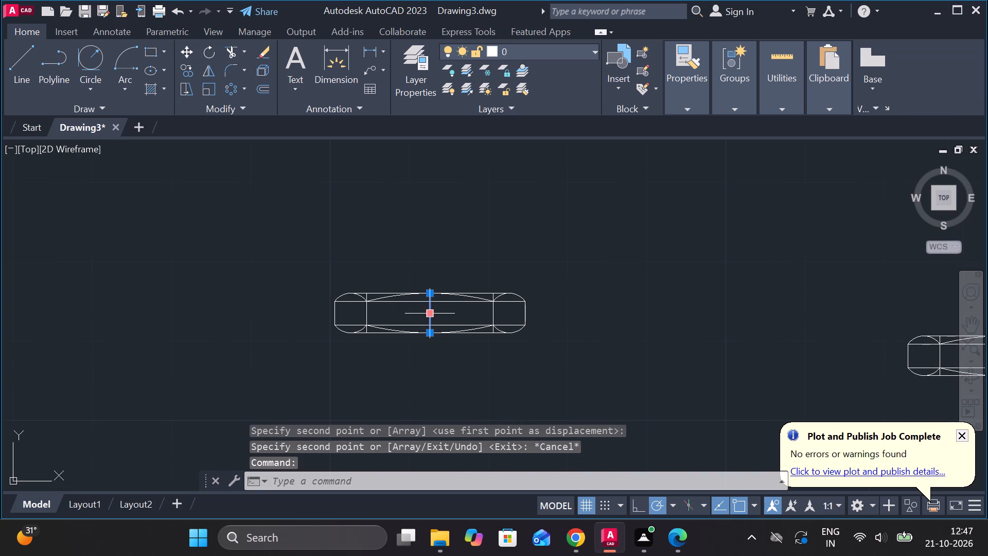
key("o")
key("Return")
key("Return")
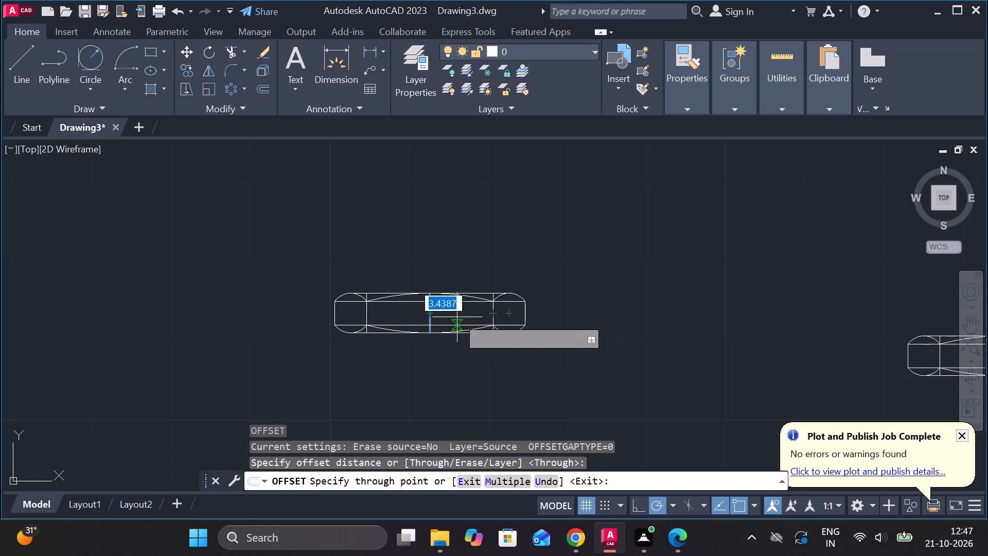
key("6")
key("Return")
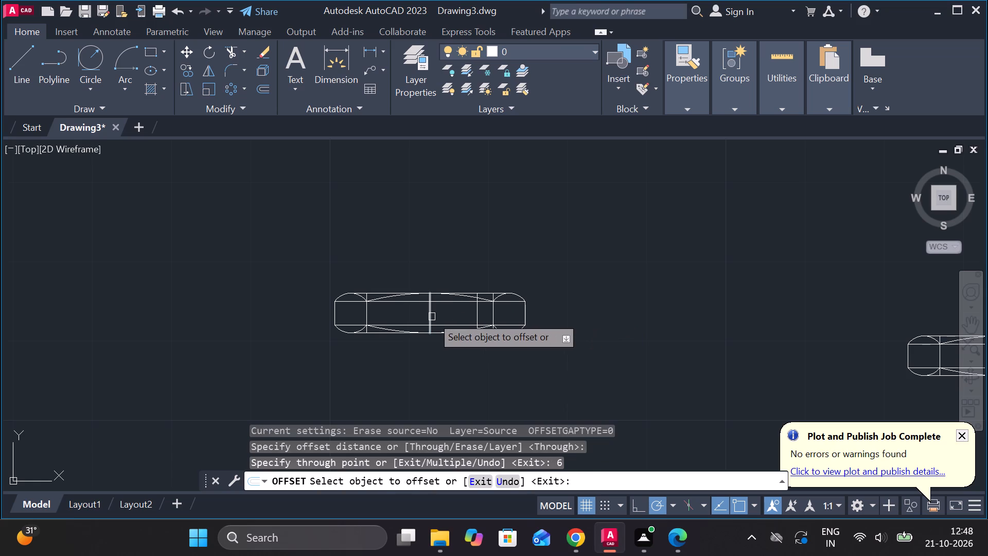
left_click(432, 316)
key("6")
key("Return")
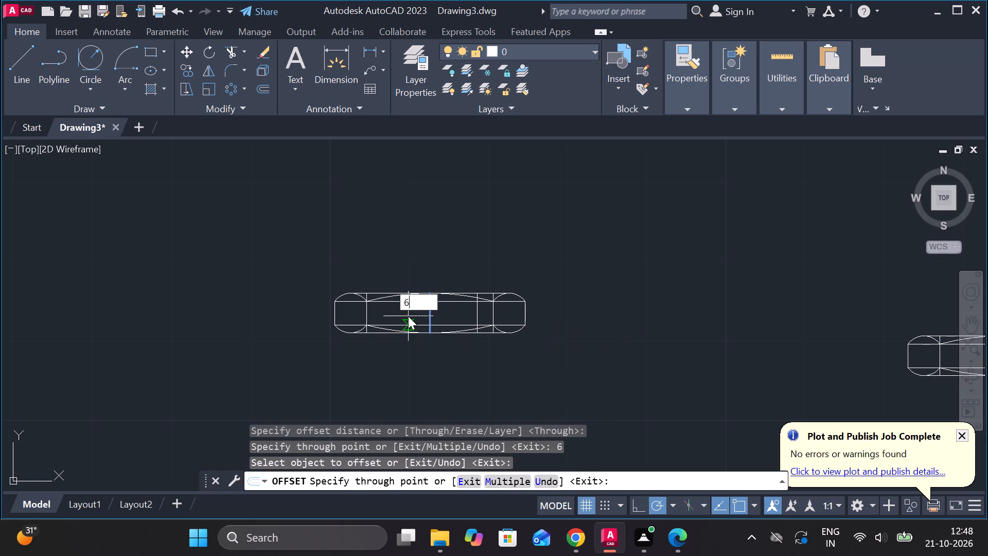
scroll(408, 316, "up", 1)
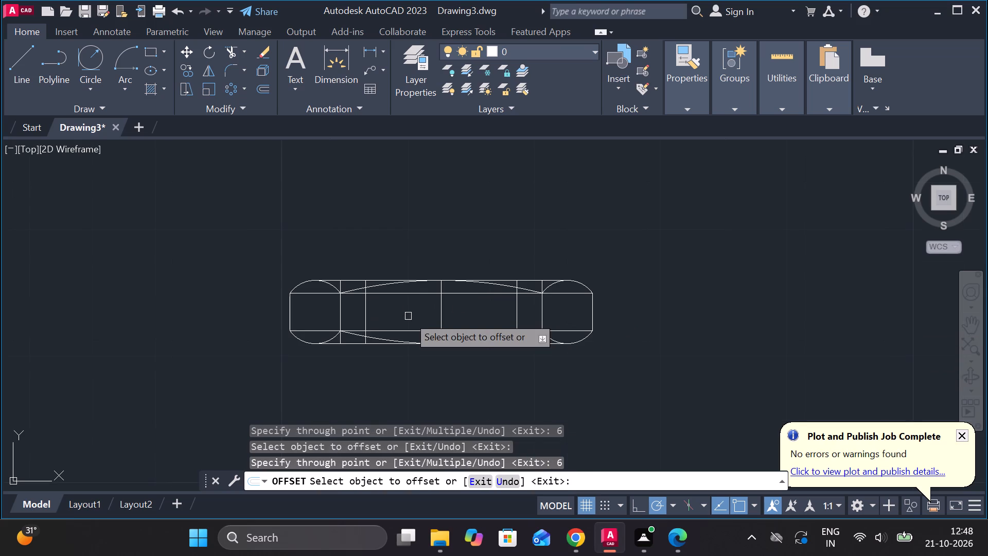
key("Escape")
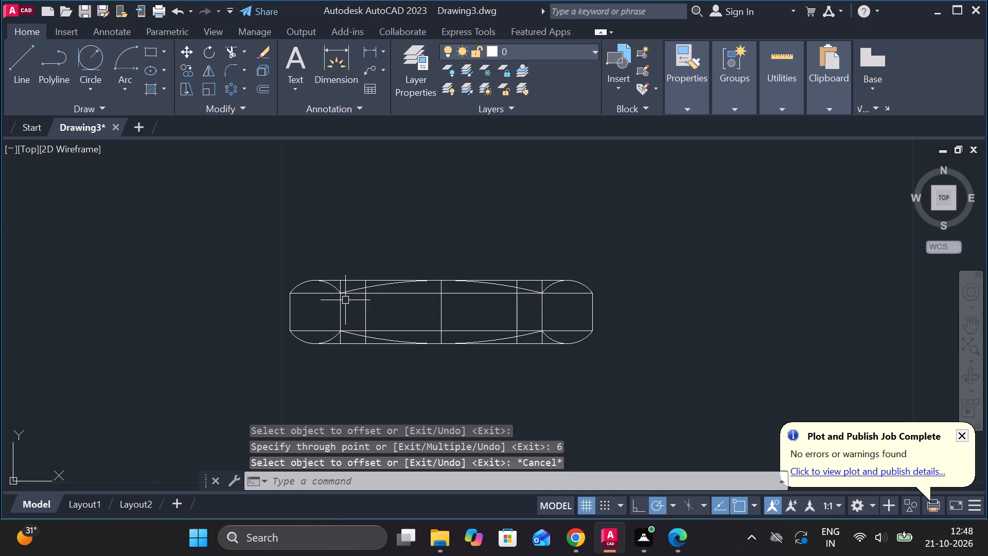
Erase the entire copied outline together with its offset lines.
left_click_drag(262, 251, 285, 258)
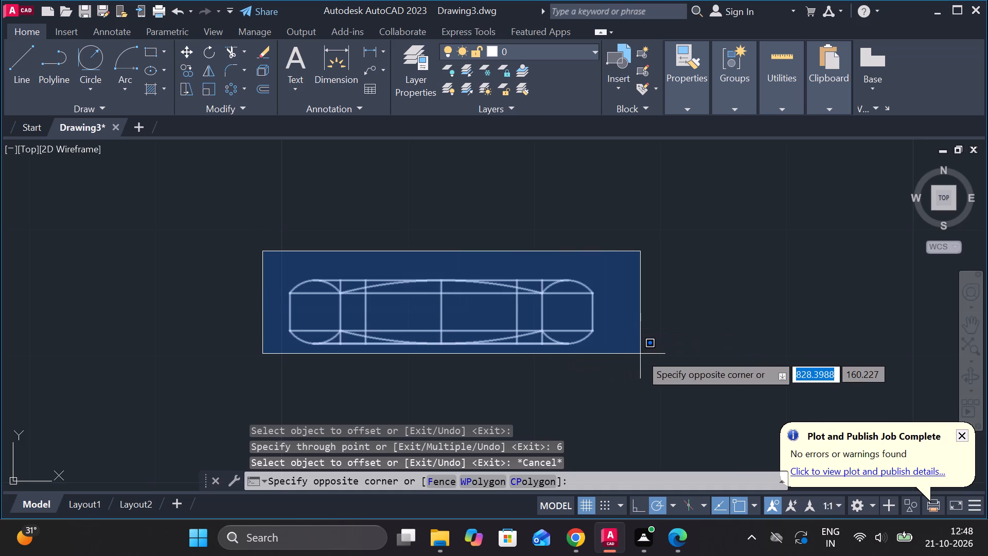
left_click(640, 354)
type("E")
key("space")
Draw a closed upright rectangle of lines, 5 units wide and 15 units high, in the empty area beside the existing view.
key("l")
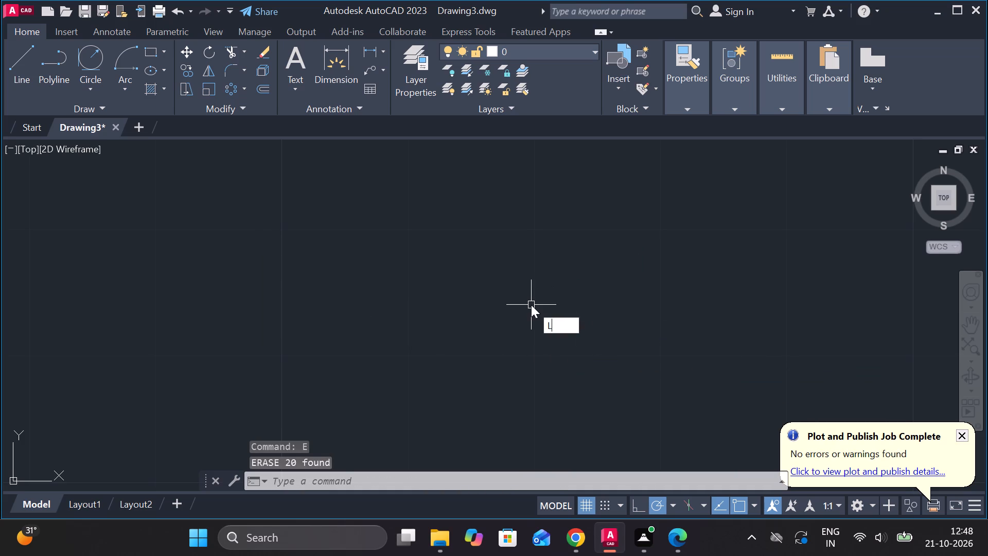
key("Return")
left_click(398, 271)
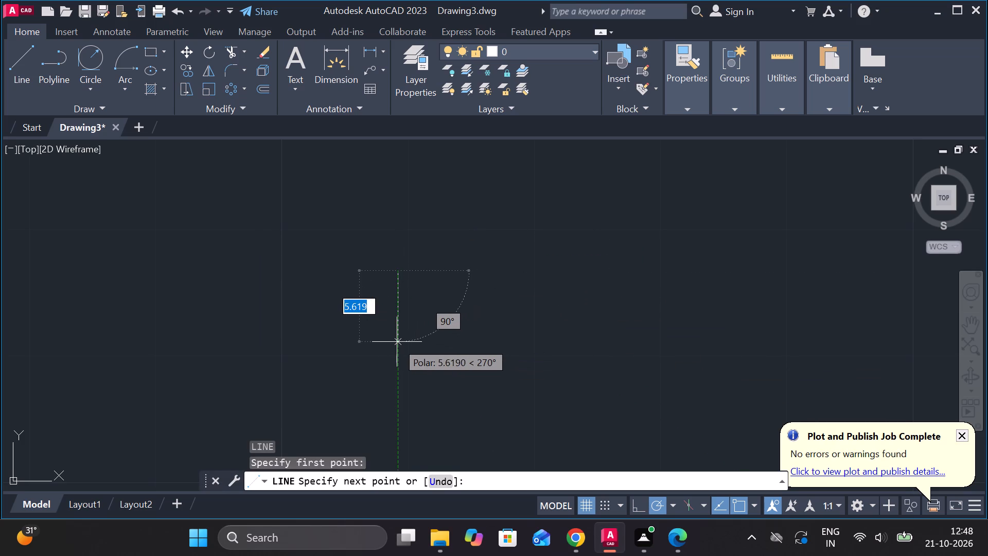
type("12")
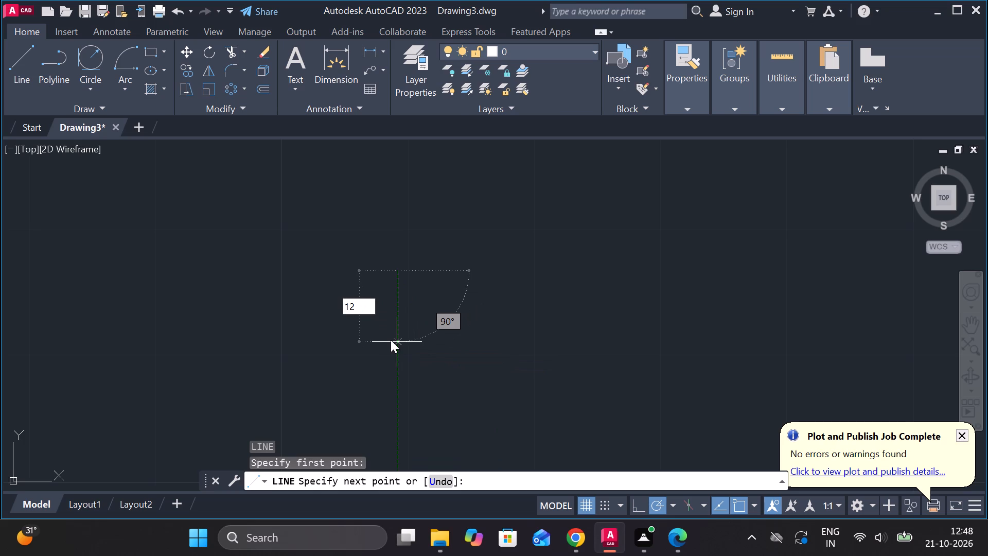
key("BackSpace")
key("BackSpace")
type("15")
key("space")
scroll(444, 353, "down", 1)
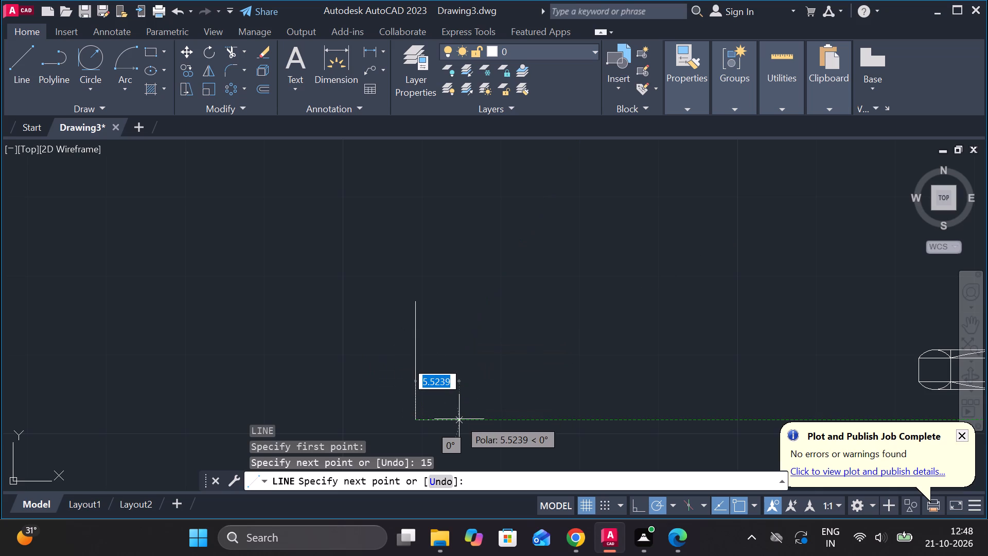
type("5")
key("space")
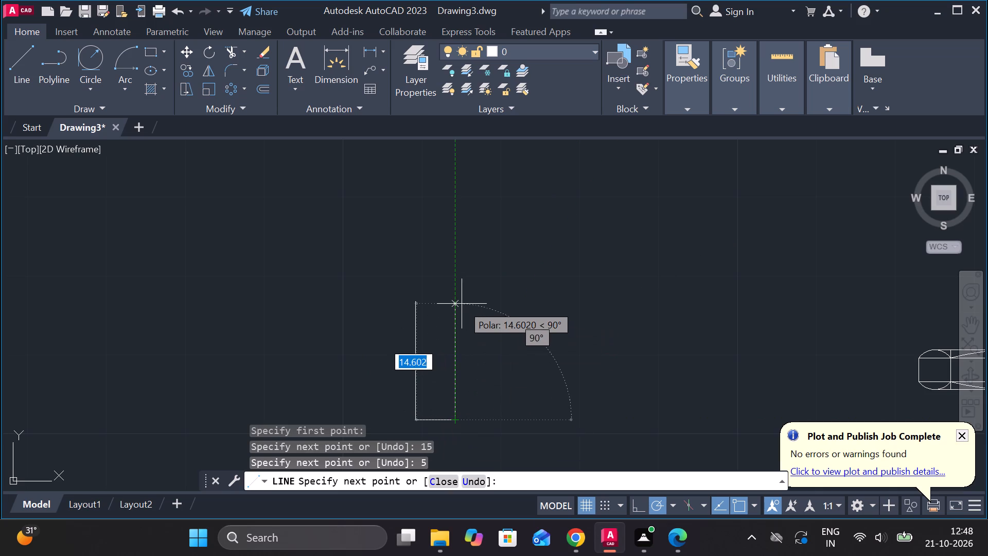
type("15")
key("space")
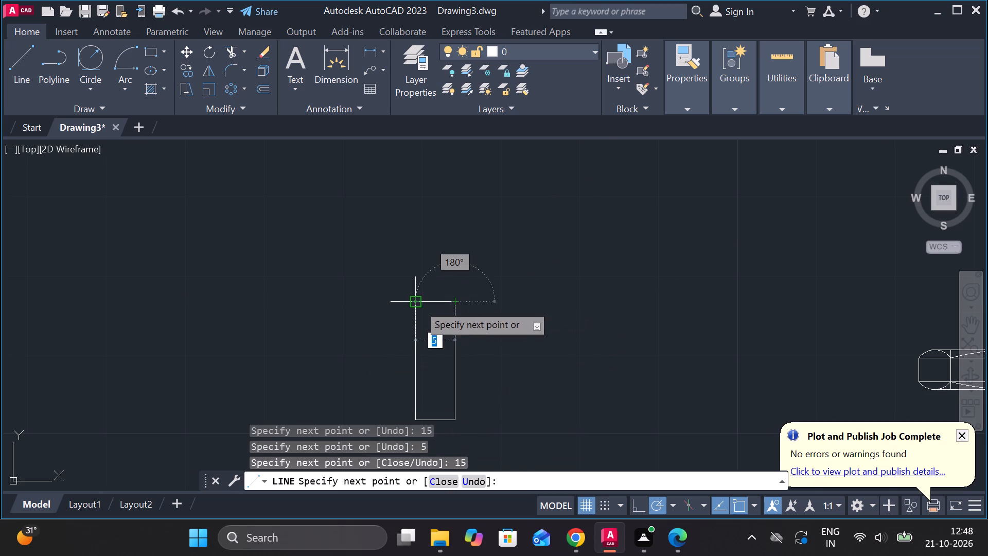
left_click(418, 304)
key("Escape")
Draw a horizontal centre line across the rectangle between the midpoints of its two vertical sides.
key("l")
key("Return")
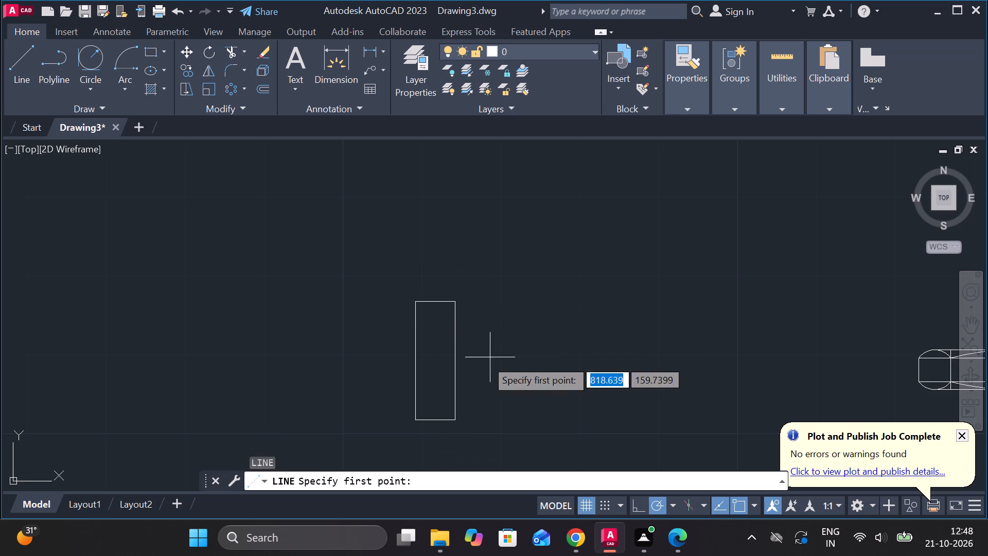
left_click(416, 368)
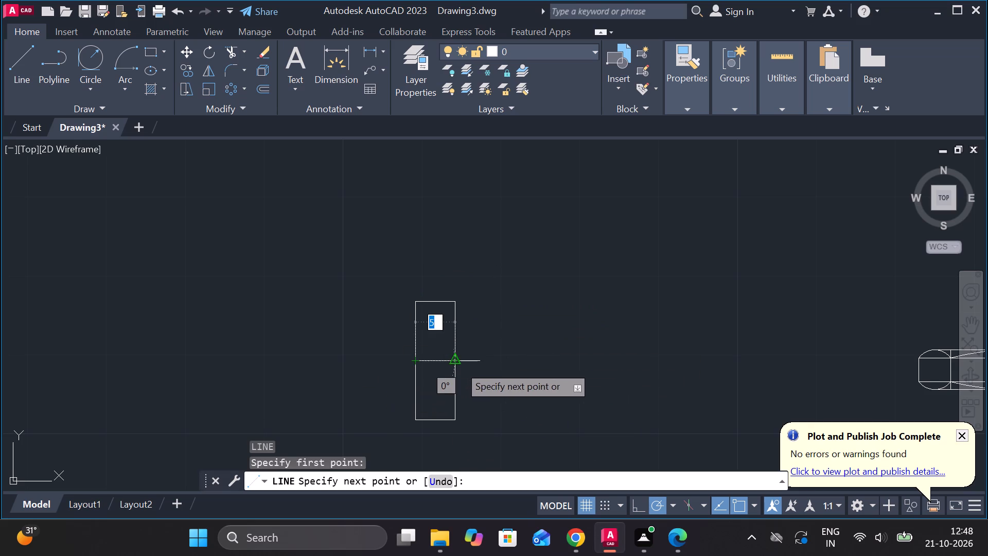
left_click(459, 366)
key("Escape")
Offset the rectangle's horizontal centre line 6 units upward and 6 units downward.
left_click(450, 360)
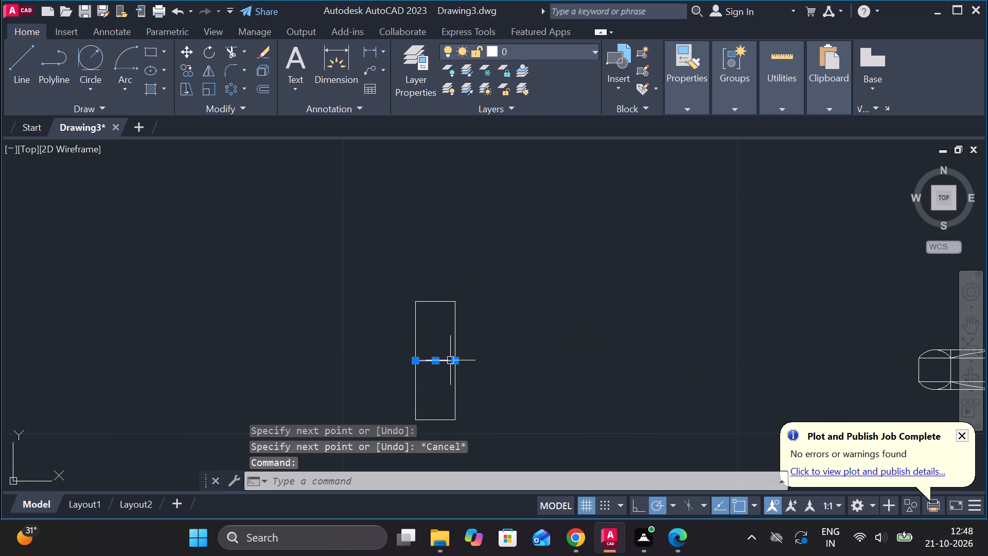
key("o")
key("Return")
key("Return")
key("6")
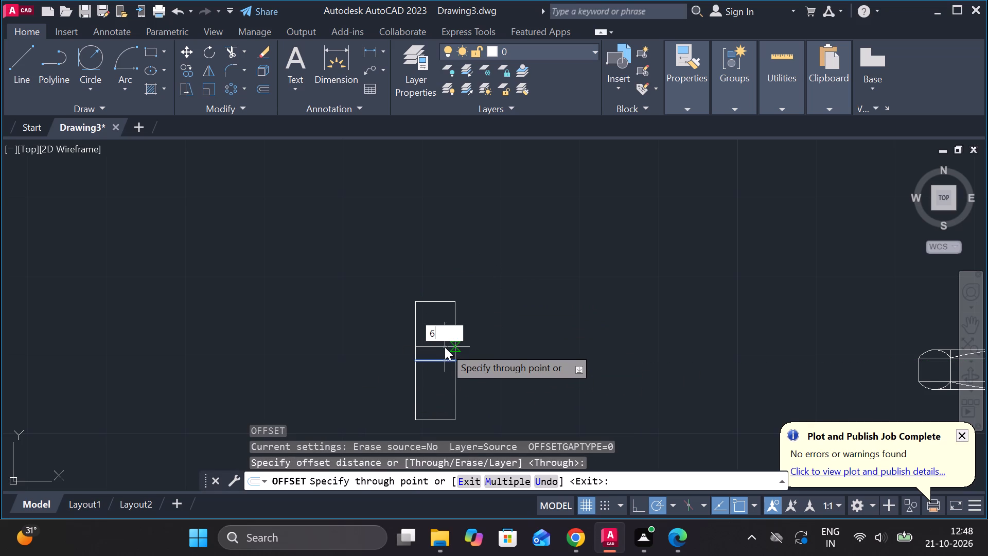
key("Return")
left_click(439, 359)
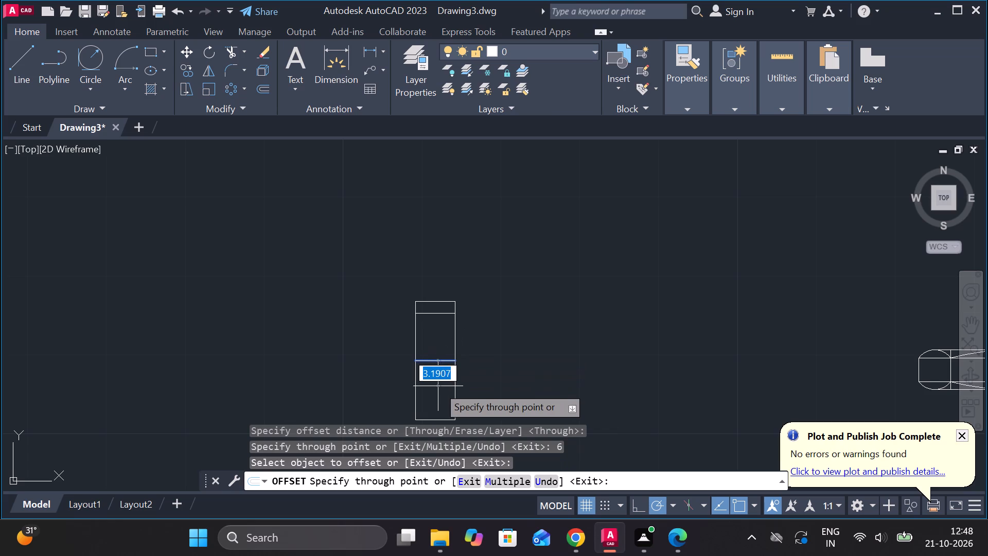
key("6")
key("Return")
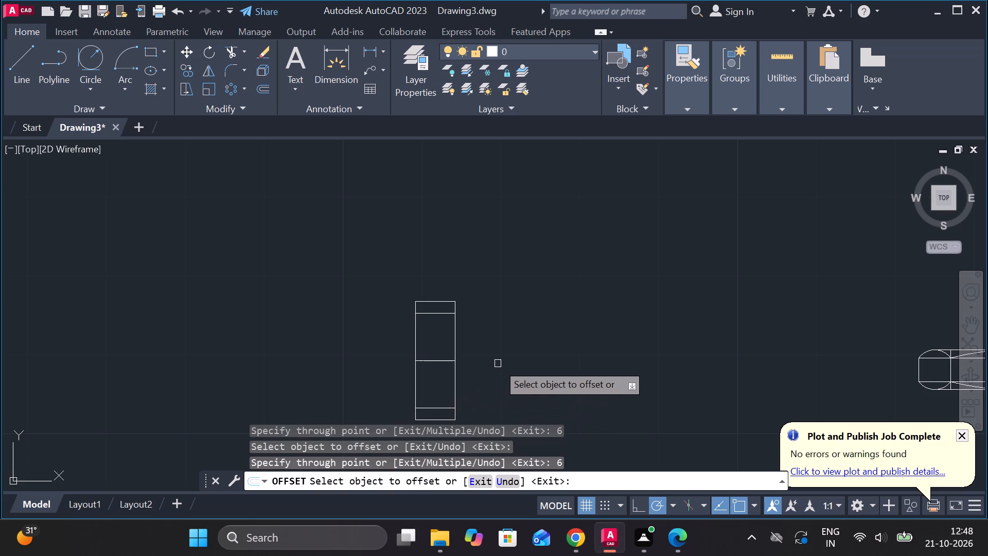
key("Escape")
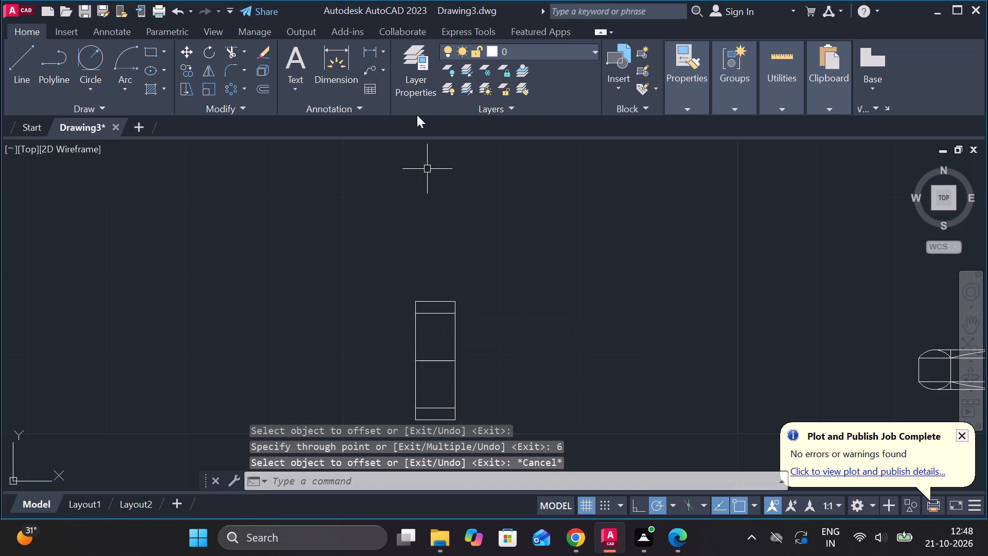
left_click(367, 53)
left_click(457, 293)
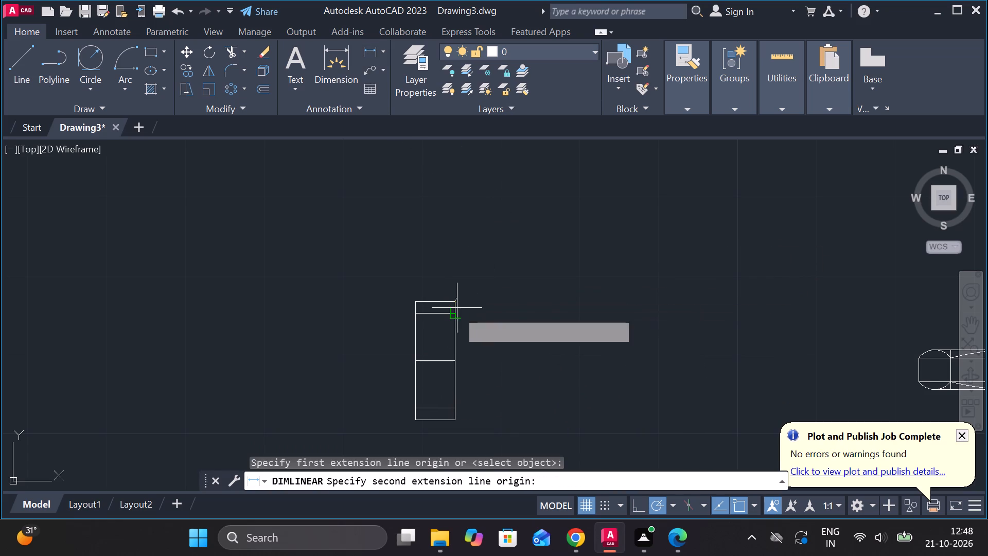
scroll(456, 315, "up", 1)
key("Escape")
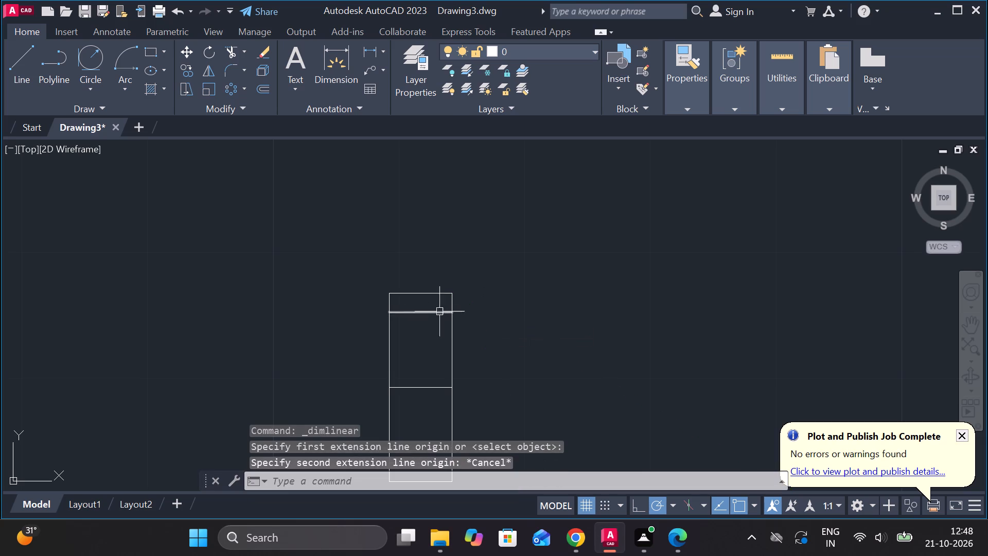
Offset the rectangle's top edge and bottom edge 1.5 units outward each.
left_click(423, 291)
key("o")
key("Return")
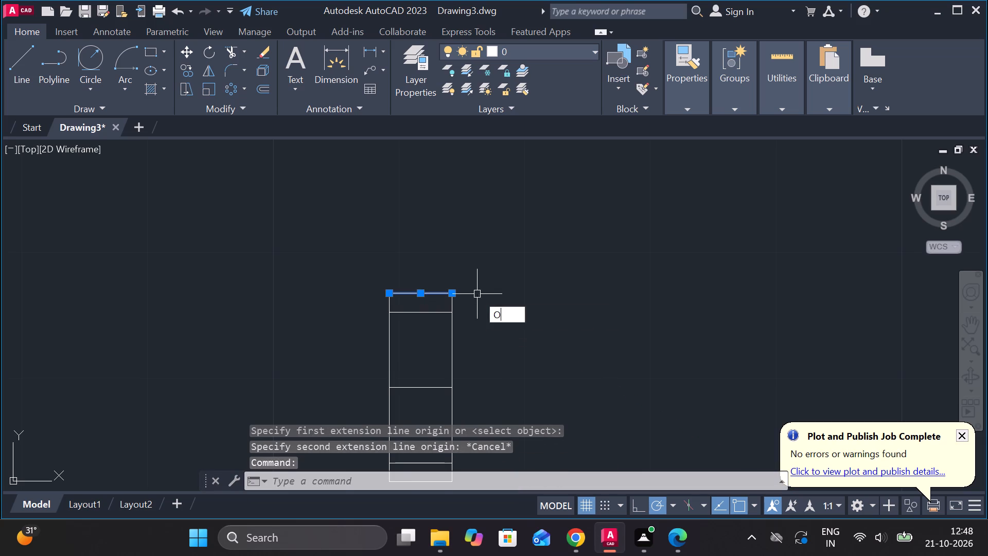
key("Return")
type("1.5")
key("Return")
middle_click_drag(488, 310, 467, 166)
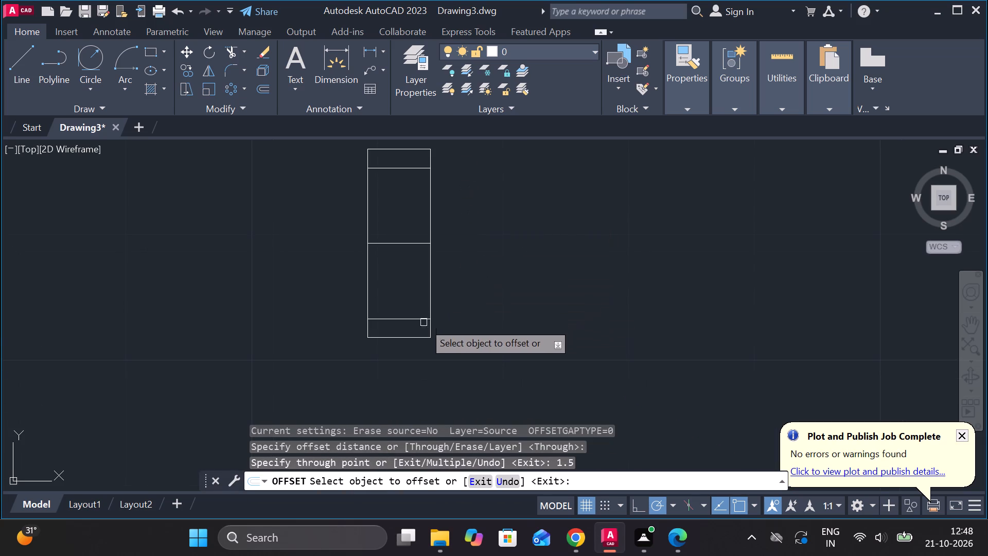
left_click(406, 340)
key("1")
type(".5")
key("Return")
key("Escape")
Extend both vertical sides at each end to meet the new outer top and bottom lines.
type("EX")
key("space")
left_click(429, 297)
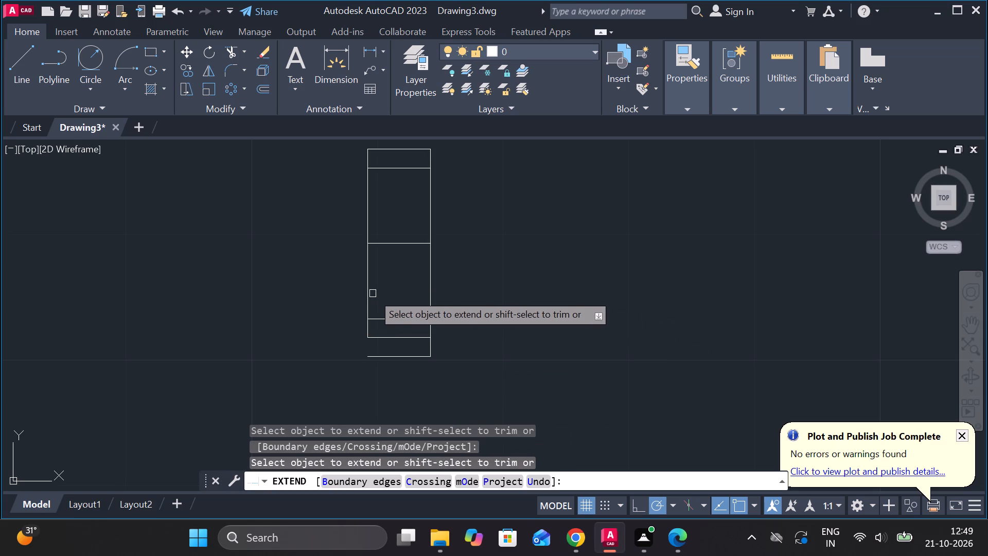
left_click(370, 289)
middle_click_drag(389, 290, 404, 374)
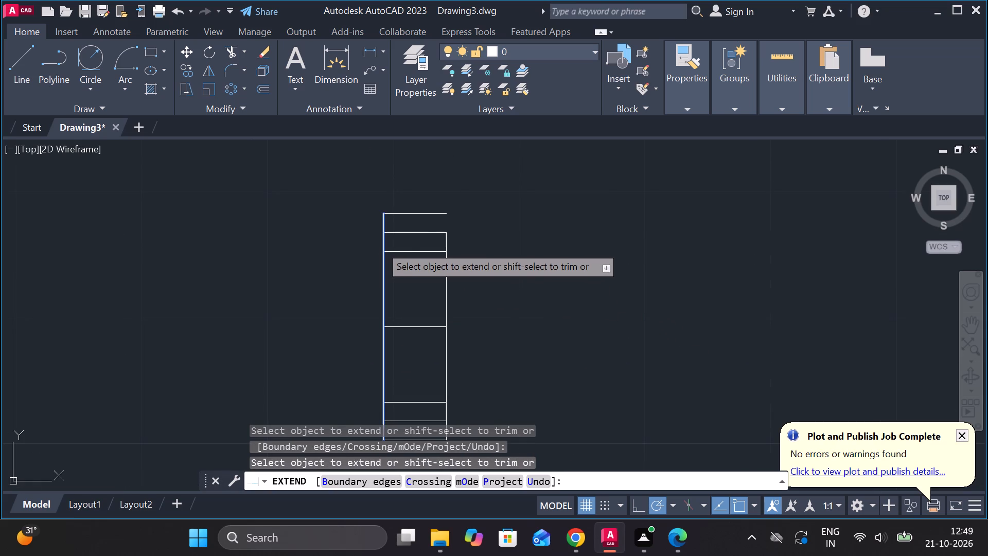
left_click(380, 246)
left_click(447, 244)
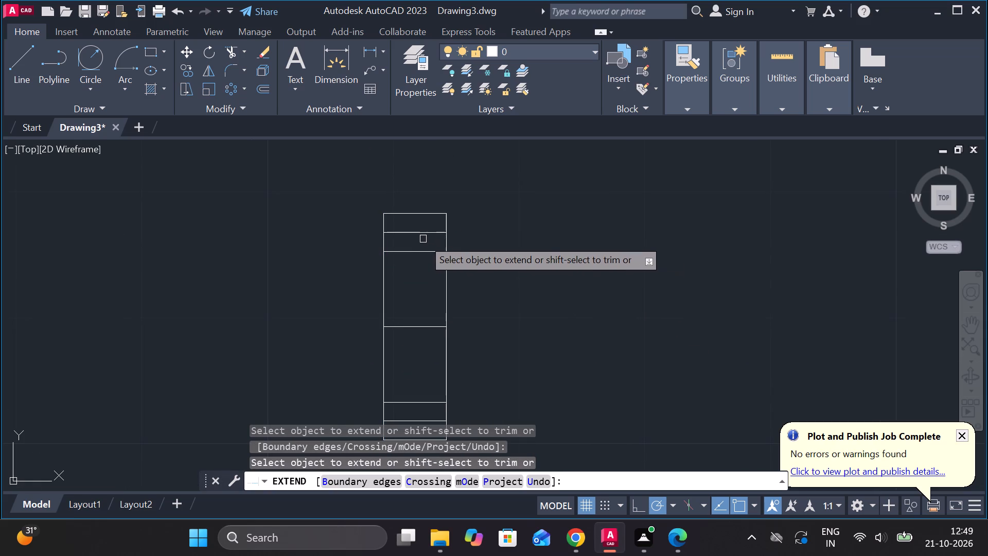
key("Escape")
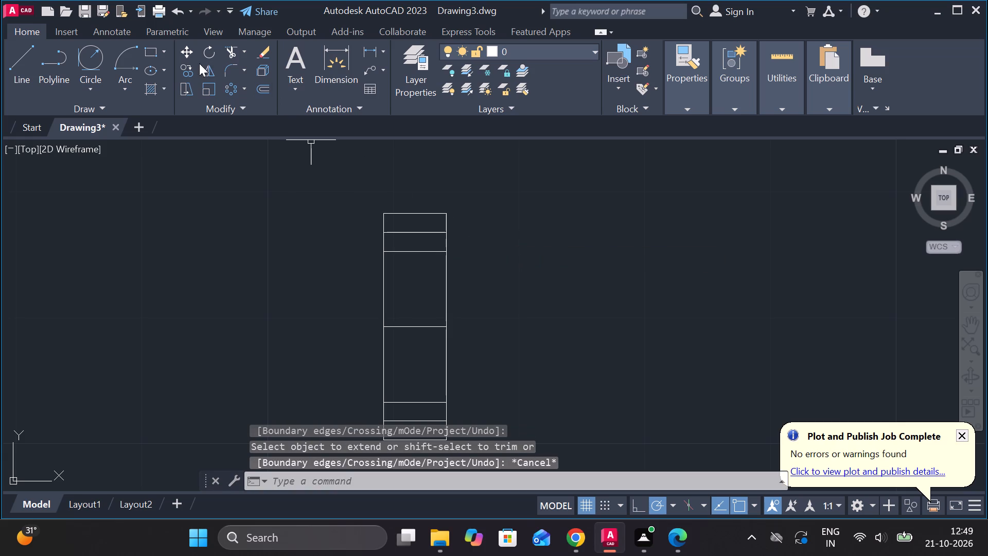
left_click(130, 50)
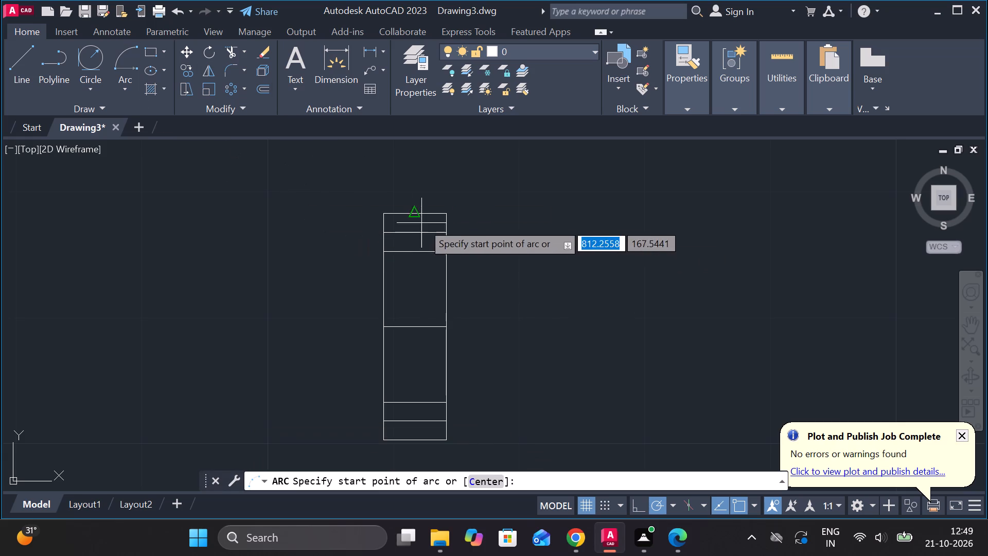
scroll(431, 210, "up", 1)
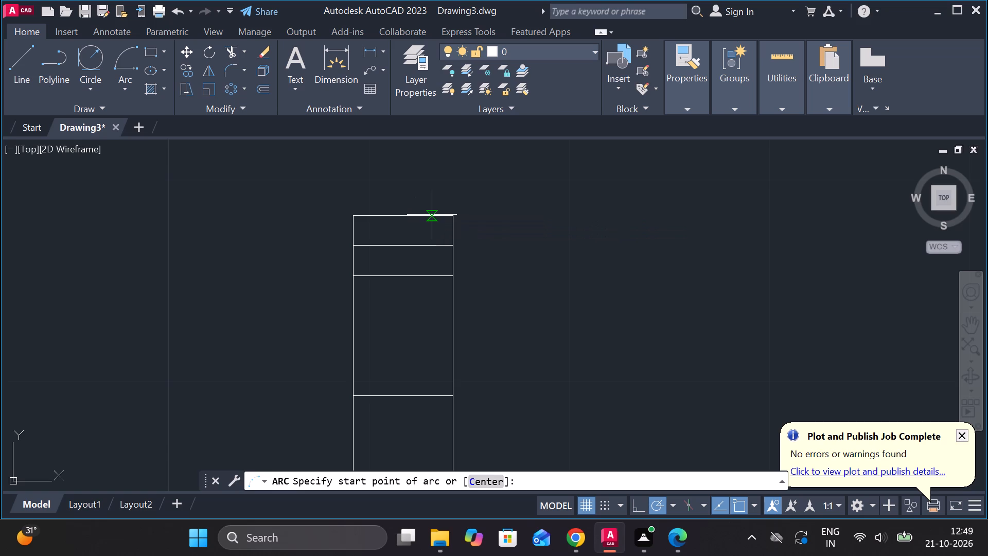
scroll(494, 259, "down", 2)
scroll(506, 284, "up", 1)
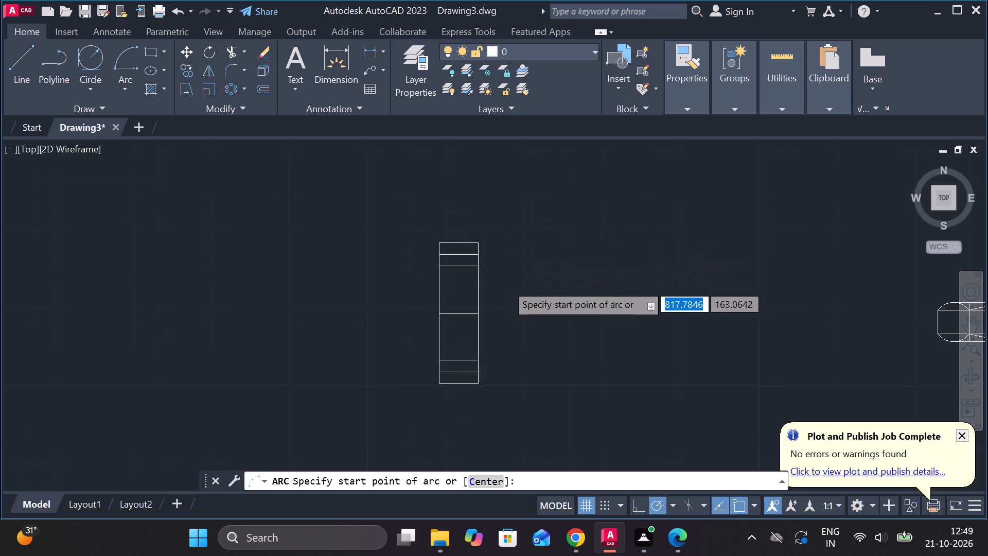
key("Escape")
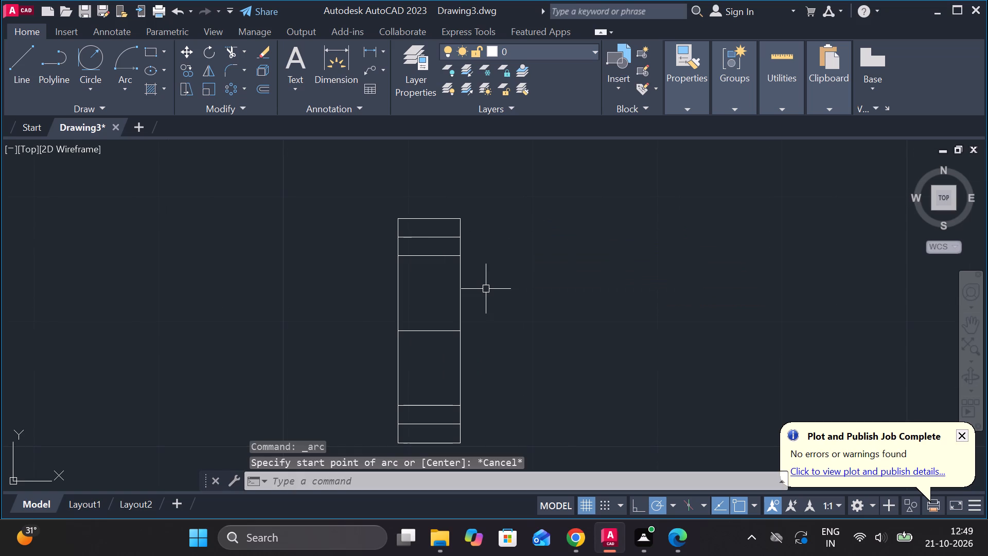
Offset the right vertical side 1 unit inward.
left_click(464, 285)
key("o")
key("Return")
key("Return")
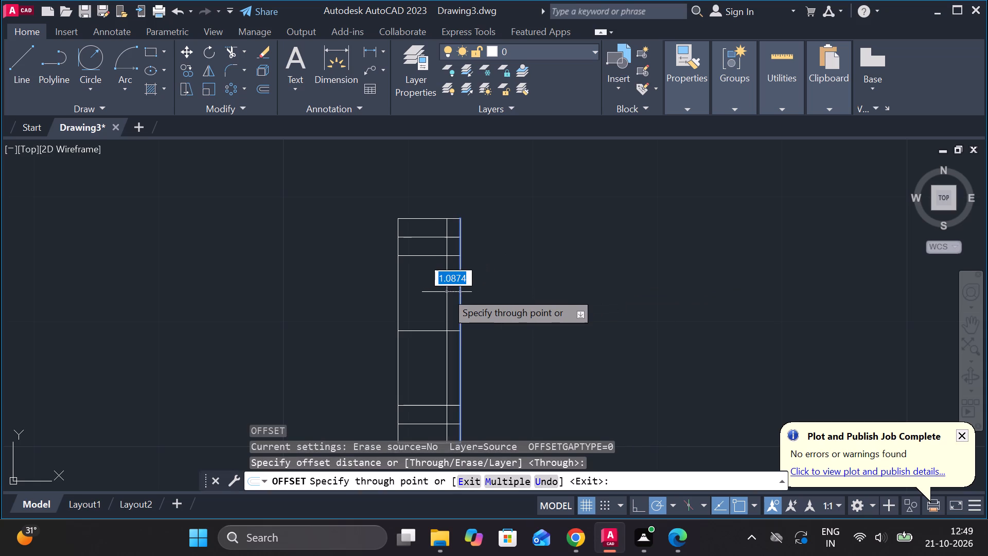
type("1")
key("space")
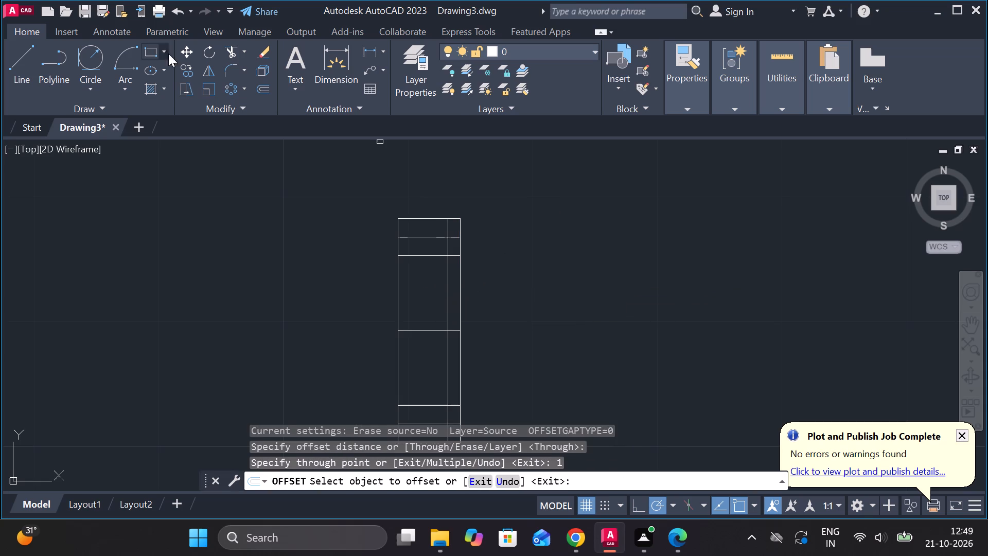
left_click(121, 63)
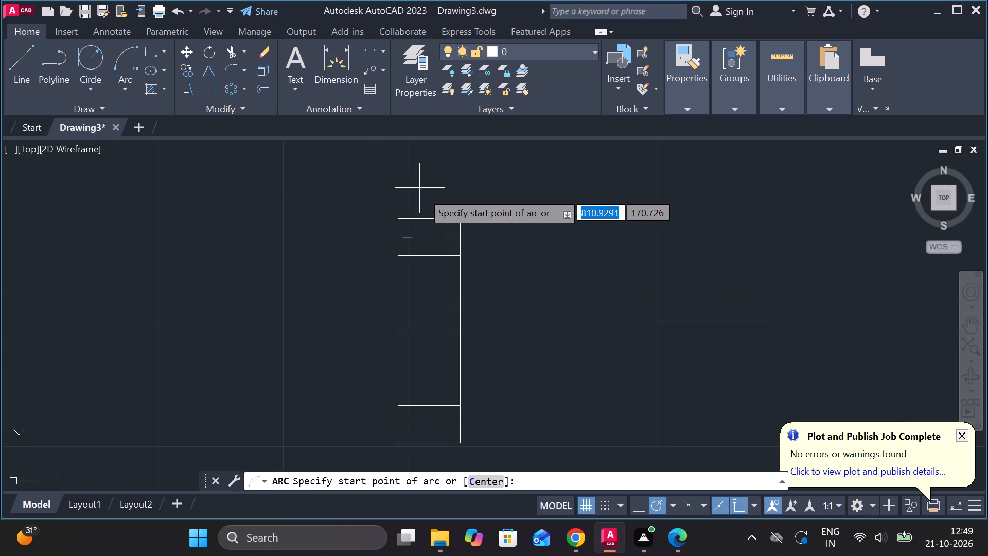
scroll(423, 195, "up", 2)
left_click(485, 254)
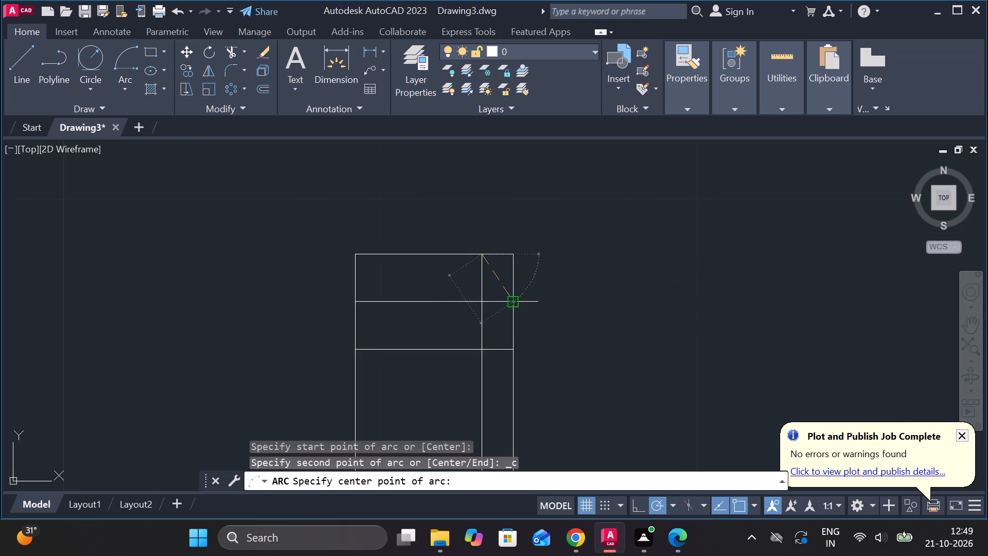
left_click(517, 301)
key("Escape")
Draw a three-point arc in the top section, between the inner offset line's section corners, bulging to the right side at mid-height.
key("space")
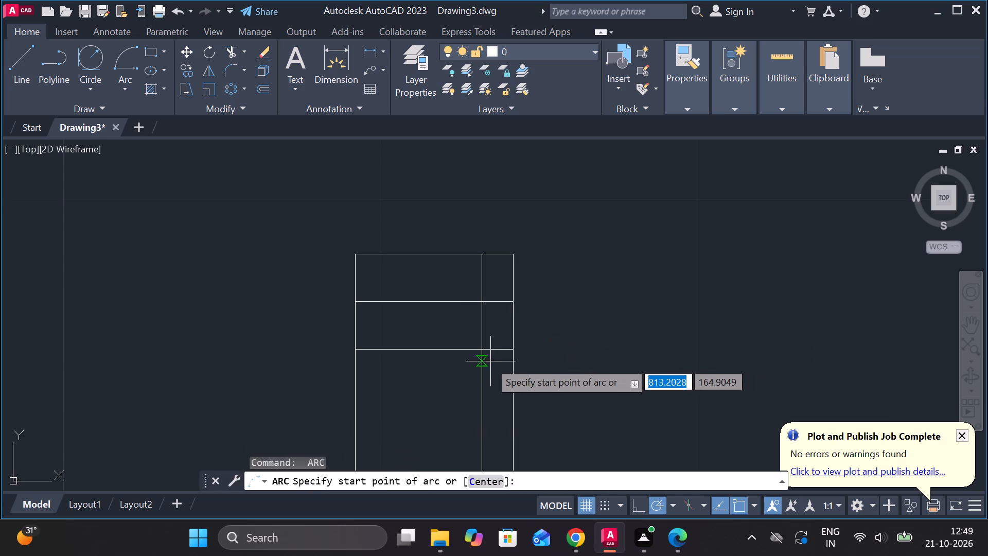
left_click(483, 357)
left_click(513, 307)
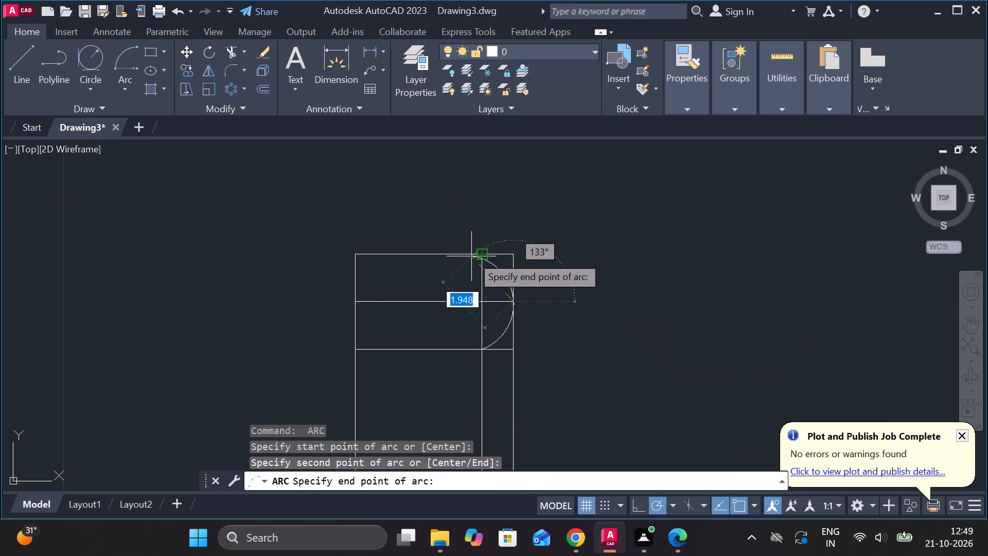
left_click(479, 252)
Draw a three-point arc in the middle section between the inner line's section corners, bulging to the right vertical side at mid-height.
scroll(535, 269, "down", 1)
middle_click_drag(548, 294, 546, 294)
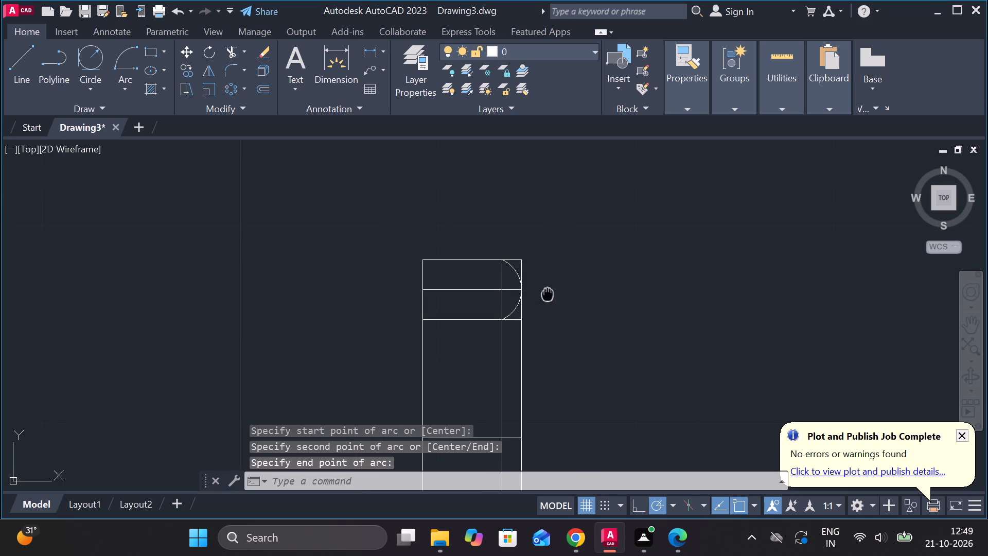
middle_click_drag(546, 294, 518, 243)
key("space")
left_click(473, 274)
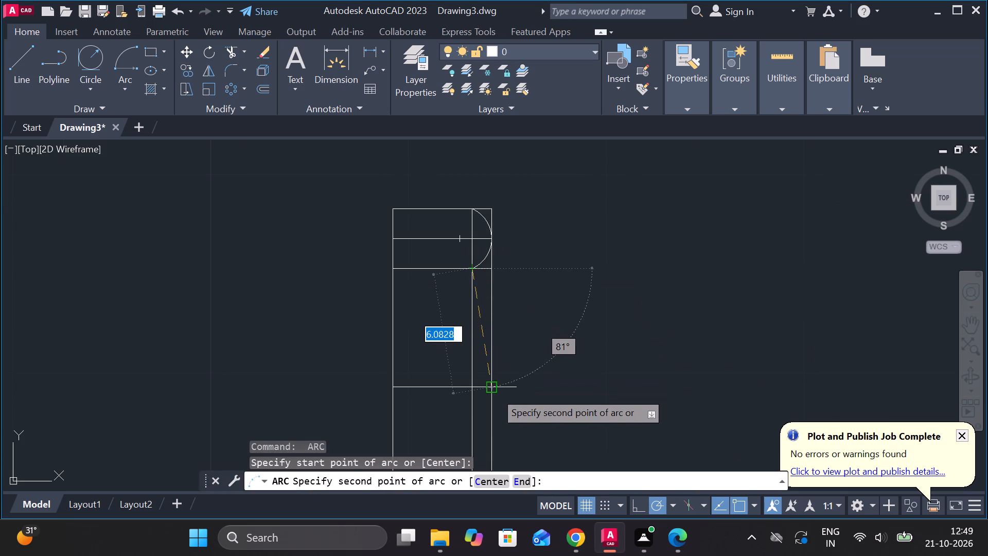
left_click(495, 392)
middle_click_drag(495, 392, 494, 169)
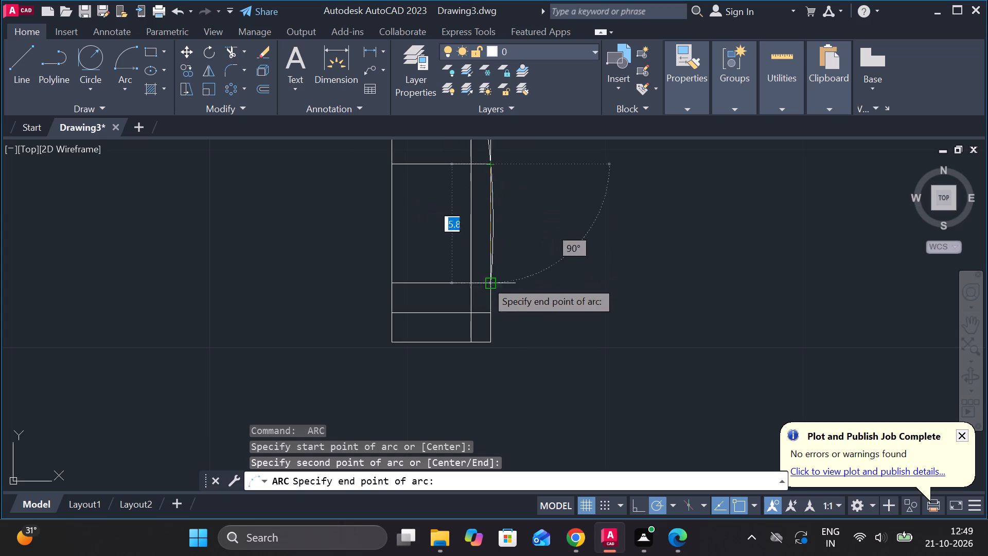
left_click(474, 281)
Draw a three-point arc in the bottom section between the inner line's section corners, bulging to the right vertical side at mid-height.
key("space")
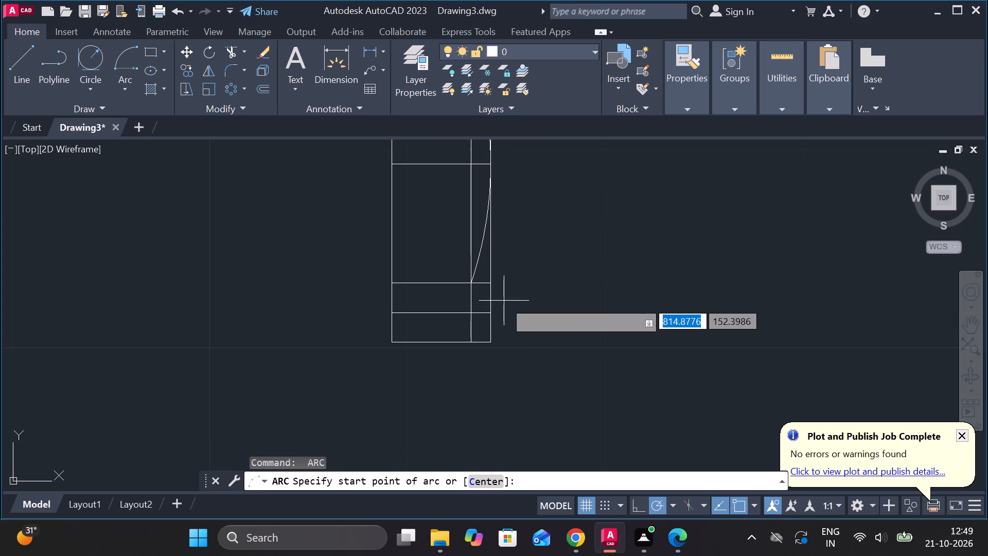
left_click(475, 290)
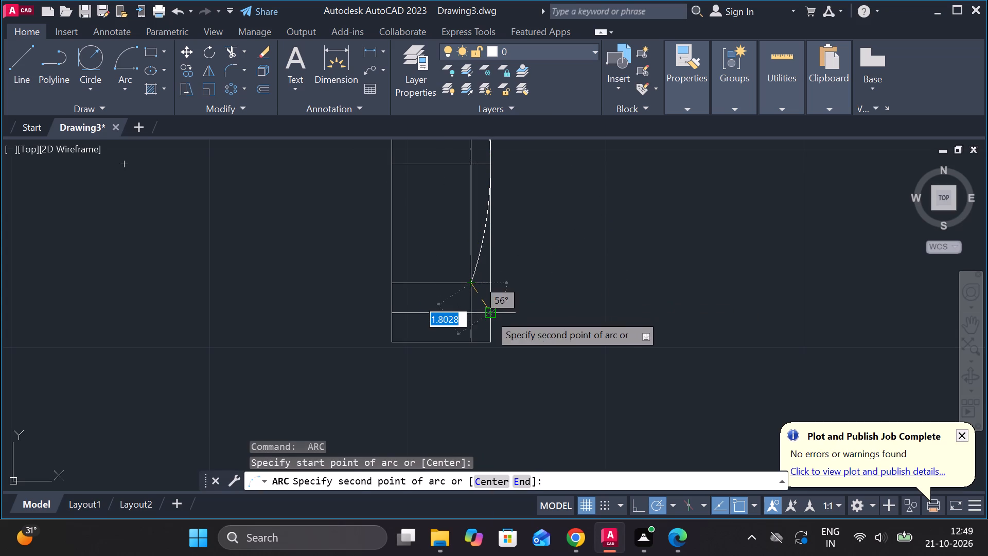
left_click(489, 314)
left_click(469, 342)
scroll(533, 310, "down", 2)
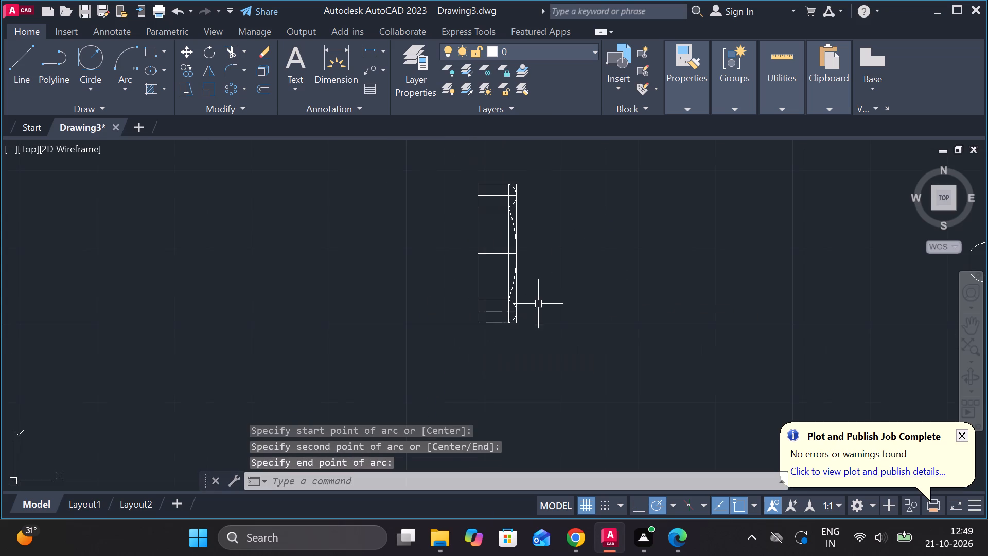
key("Escape")
Mirror the right-hand arcs, inner line and outer side about the upright view's vertical centre axis, keeping the source objects.
left_click(499, 174)
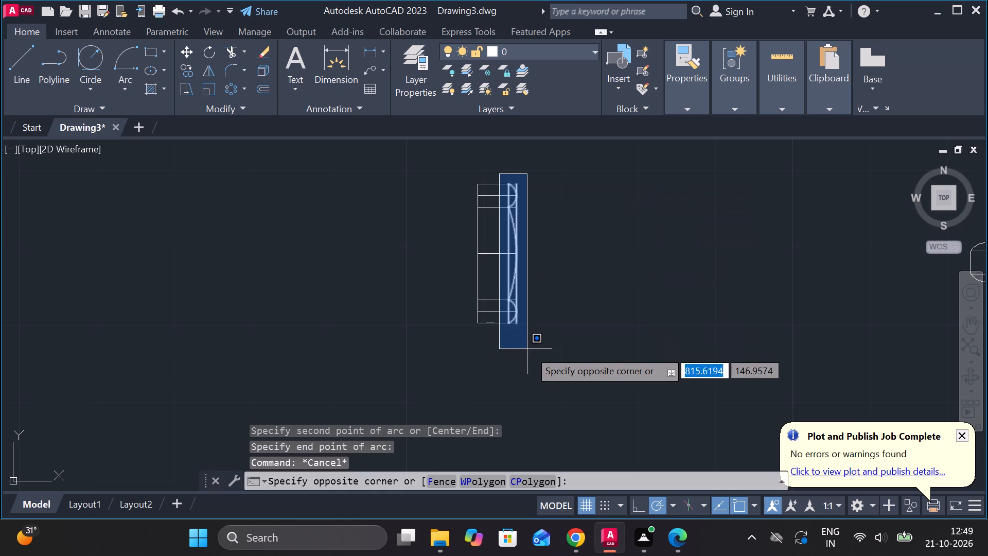
left_click(536, 351)
type("MI")
key("Return")
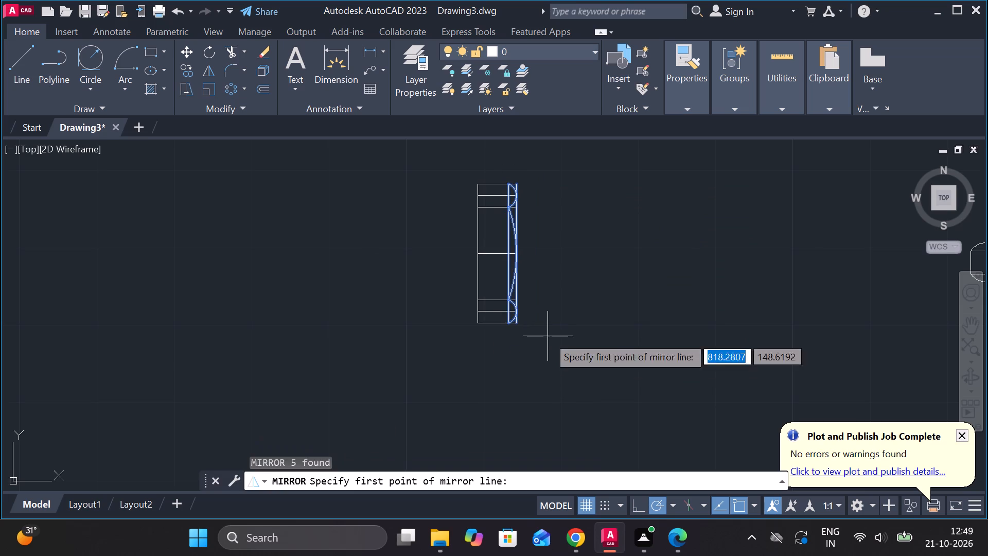
left_click(494, 324)
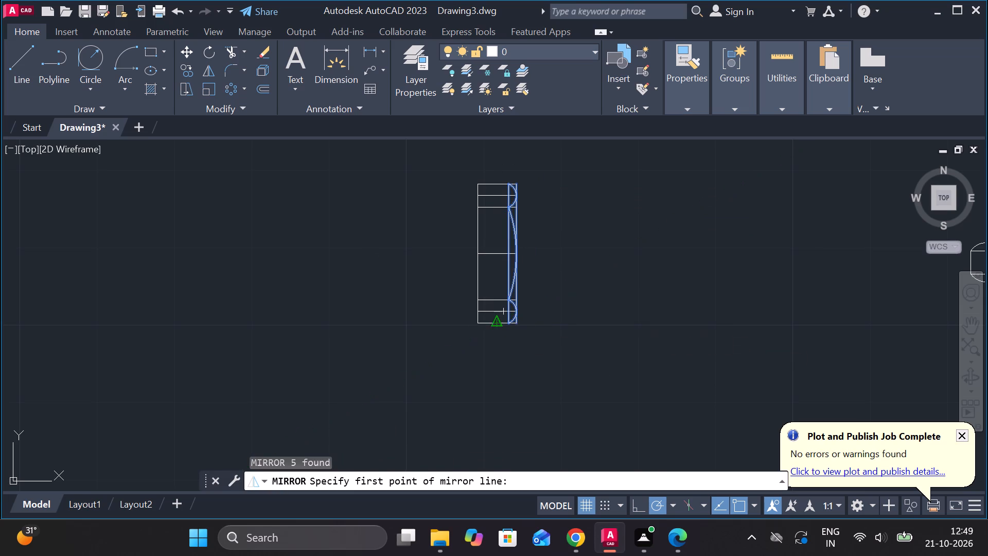
left_click(498, 182)
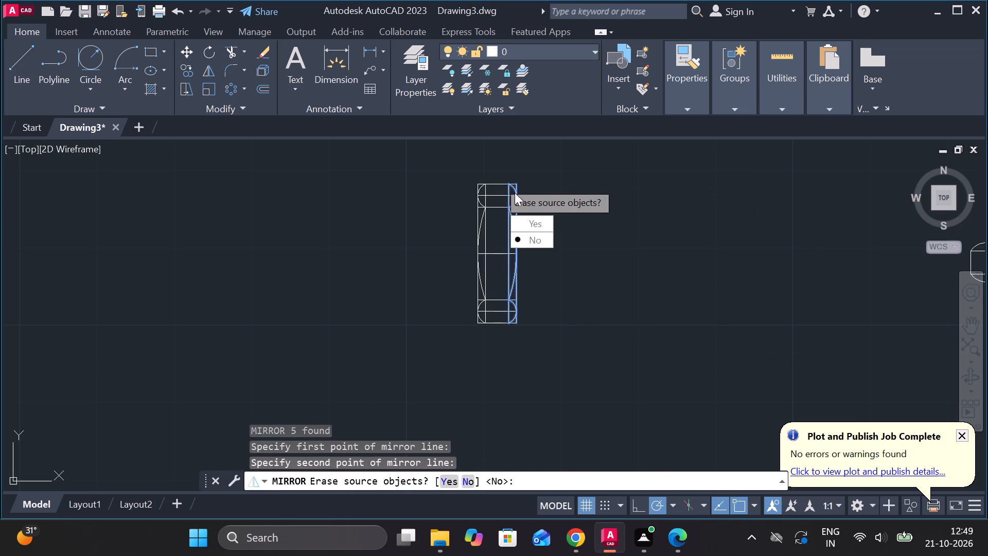
left_click_drag(526, 238, 498, 182)
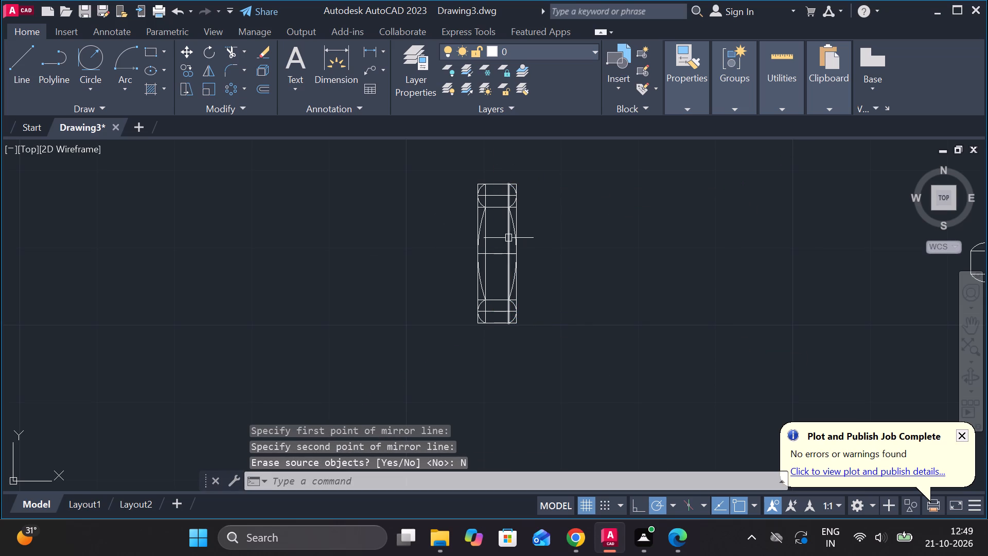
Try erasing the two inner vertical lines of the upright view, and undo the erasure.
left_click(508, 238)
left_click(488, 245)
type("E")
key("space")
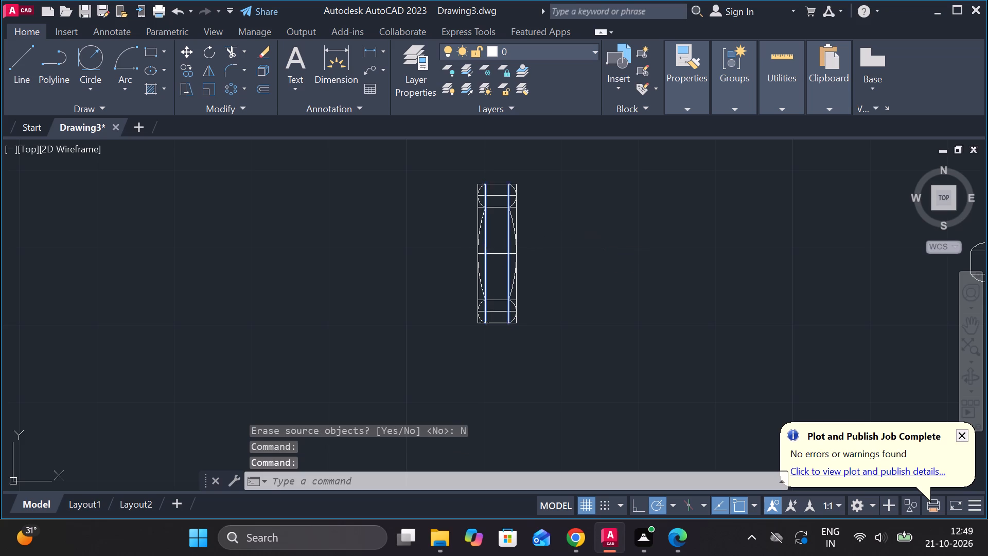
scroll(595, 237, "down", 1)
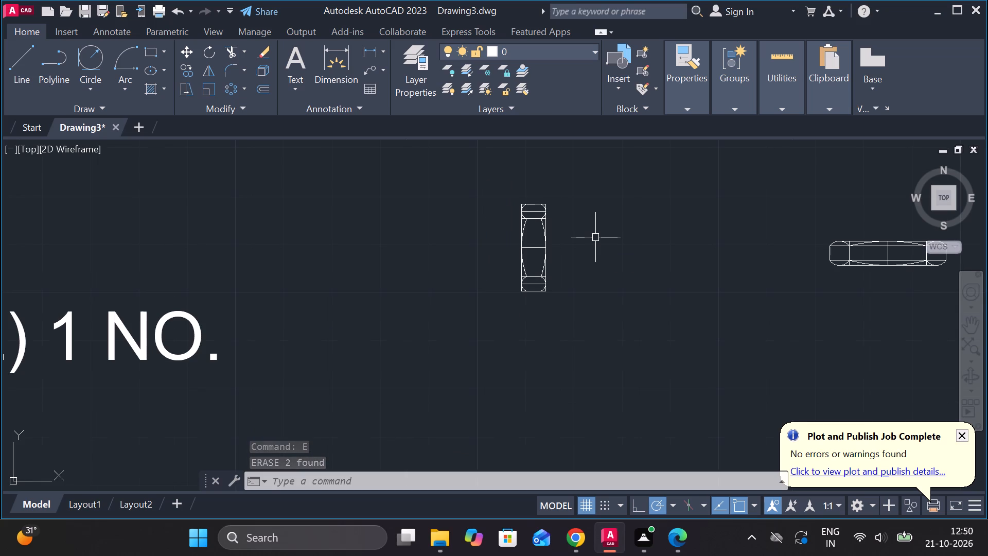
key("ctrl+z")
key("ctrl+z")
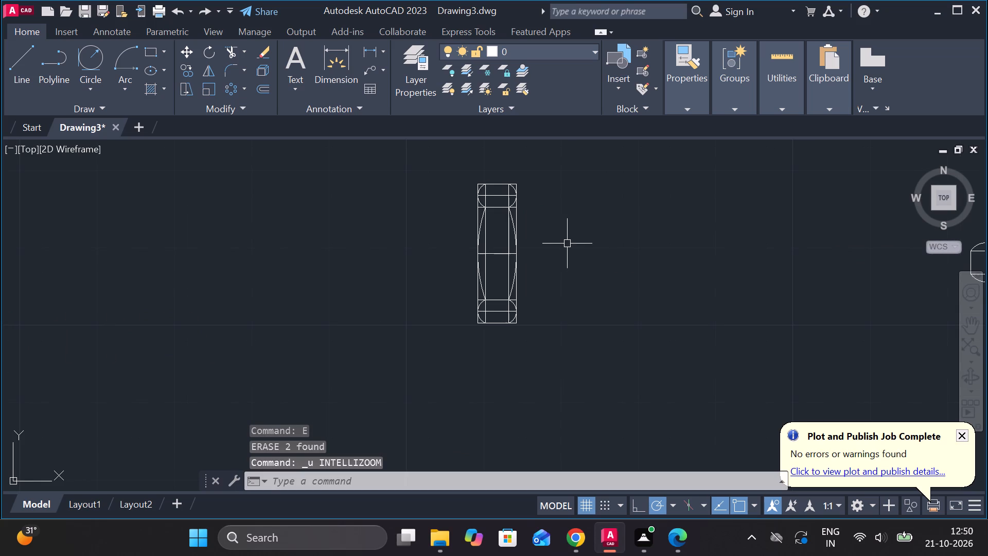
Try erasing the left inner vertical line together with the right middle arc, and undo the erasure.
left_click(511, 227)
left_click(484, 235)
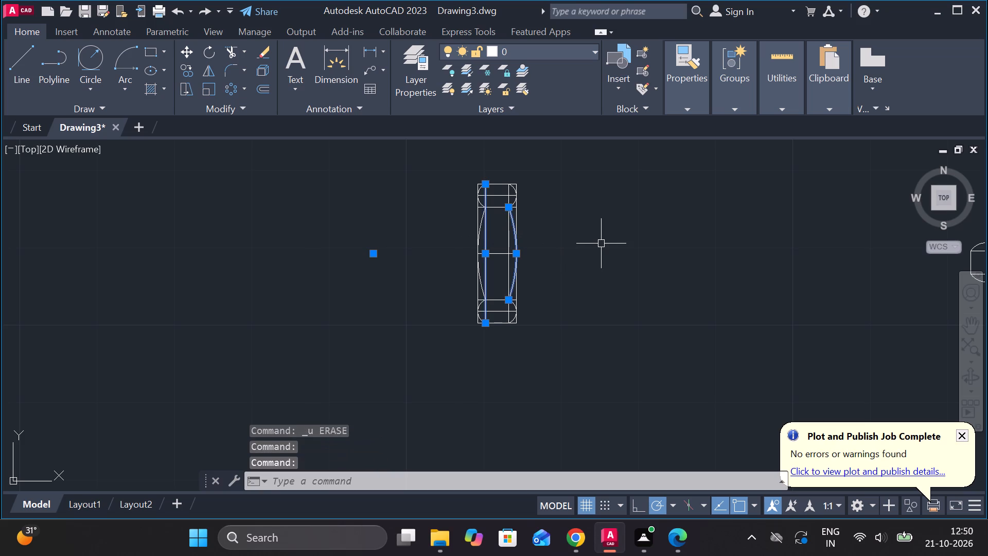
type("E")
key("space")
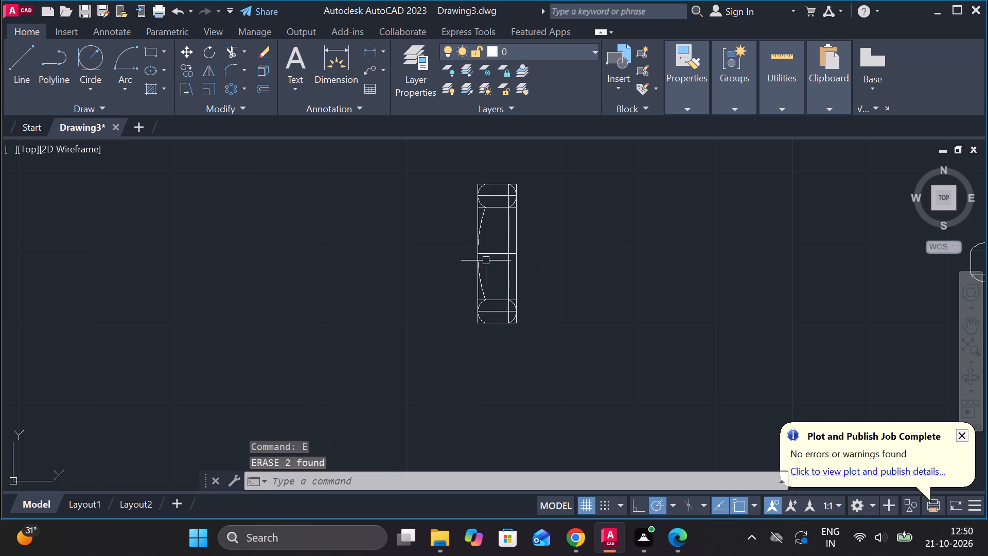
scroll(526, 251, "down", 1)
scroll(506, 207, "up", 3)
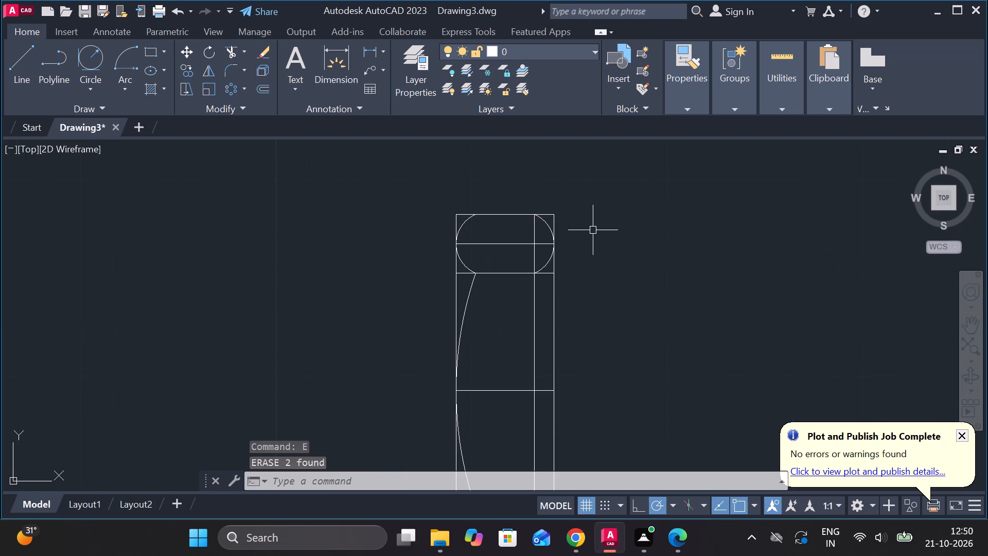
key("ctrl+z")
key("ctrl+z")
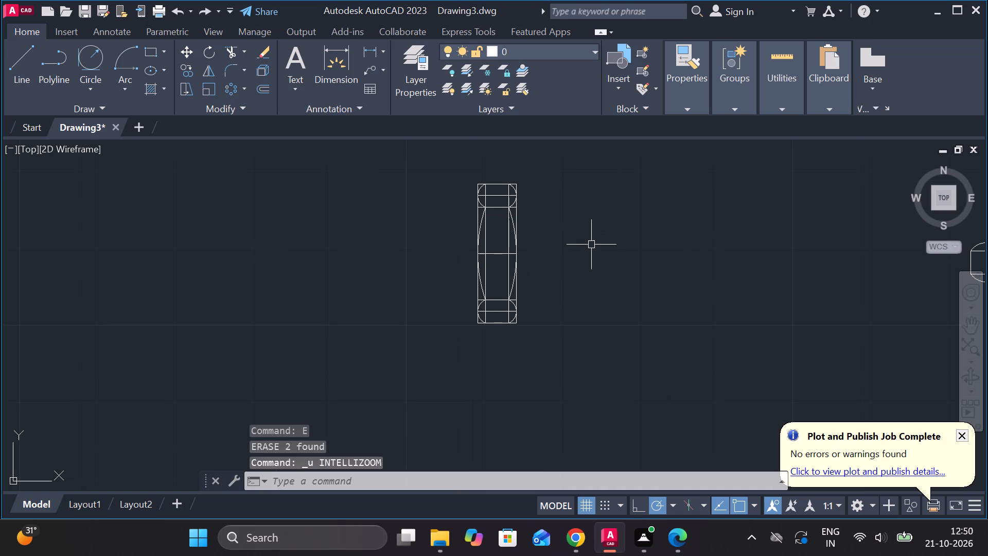
Trim the square corner pieces outside the arcs at both top corners of the upright view.
type("TR")
key("space")
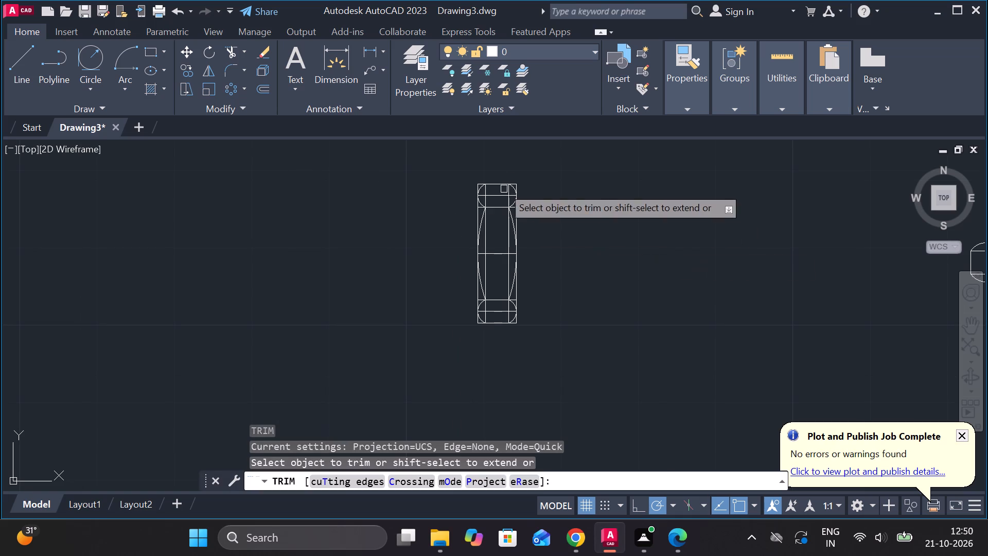
scroll(501, 181, "up", 3)
left_click(551, 200)
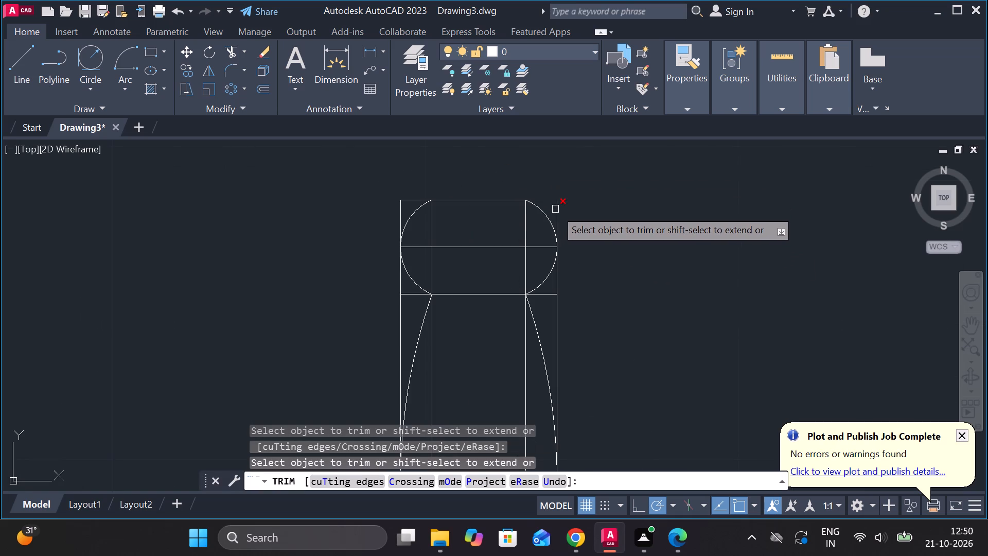
left_click(555, 209)
left_click(405, 197)
left_click(403, 204)
scroll(510, 230, "down", 3)
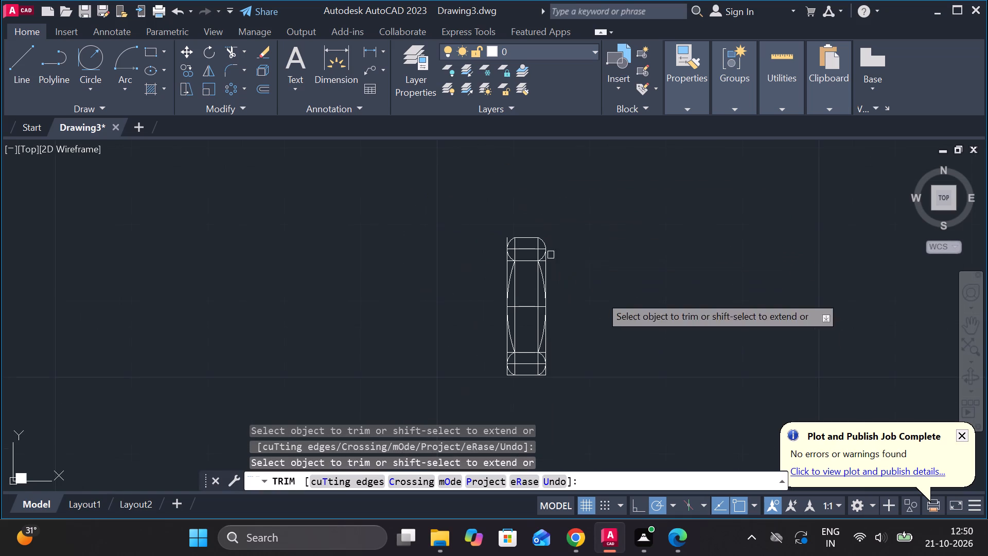
scroll(502, 241, "up", 3)
left_click(517, 233)
Trim the square corner pieces outside the arcs at both bottom corners of the upright view.
scroll(643, 256, "down", 3)
scroll(690, 362, "up", 1)
middle_click_drag(655, 332, 633, 316)
scroll(599, 390, "up", 2)
left_click(604, 379)
left_click(596, 378)
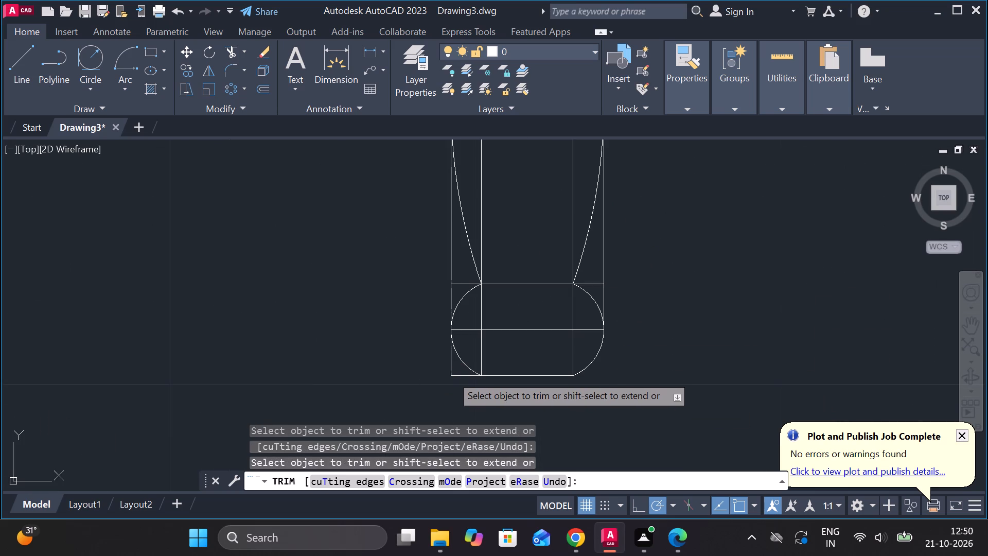
left_click(451, 375)
left_click(451, 367)
left_click(451, 373)
scroll(452, 373, "down", 3)
scroll(534, 344, "down", 2)
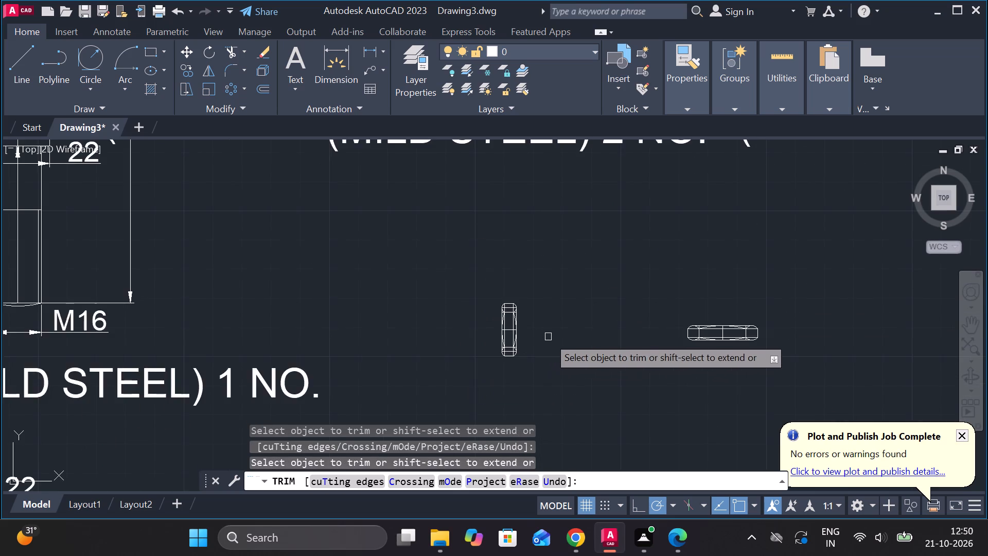
scroll(559, 340, "up", 1)
key("Escape")
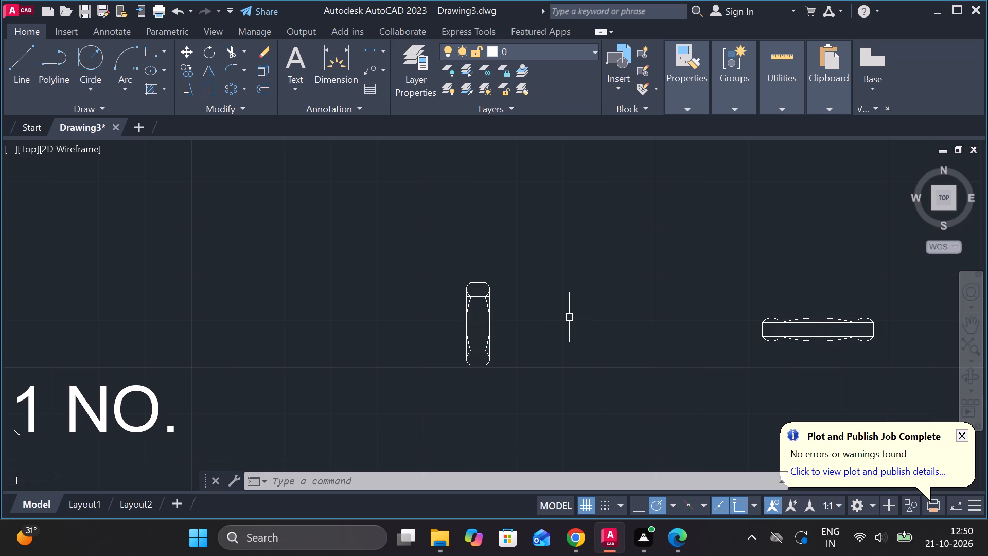
Add a multileader pointing to the upright view's right side at mid-height, landing above and to the right, with the text M12.
middle_click_drag(546, 317, 422, 305)
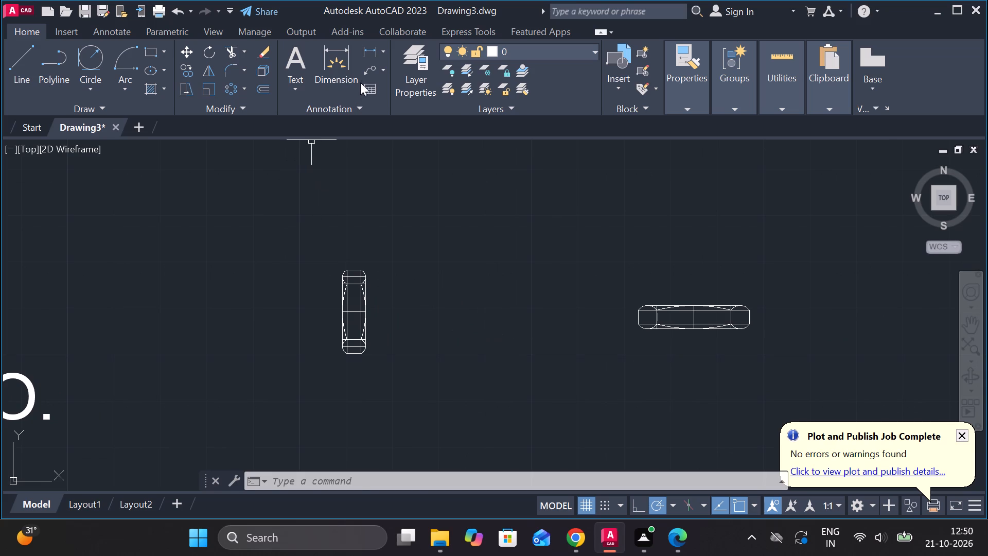
left_click(368, 72)
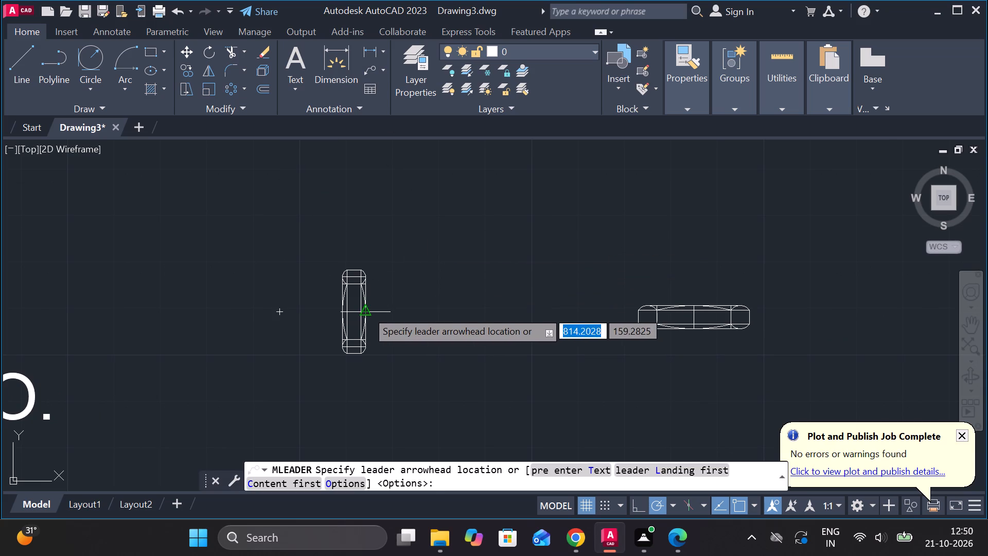
left_click(366, 310)
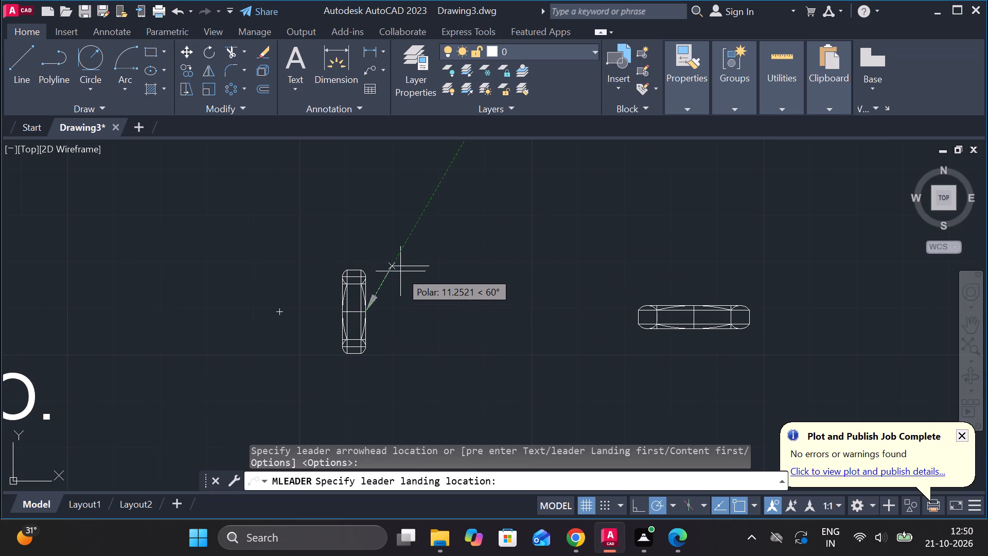
left_click(400, 271)
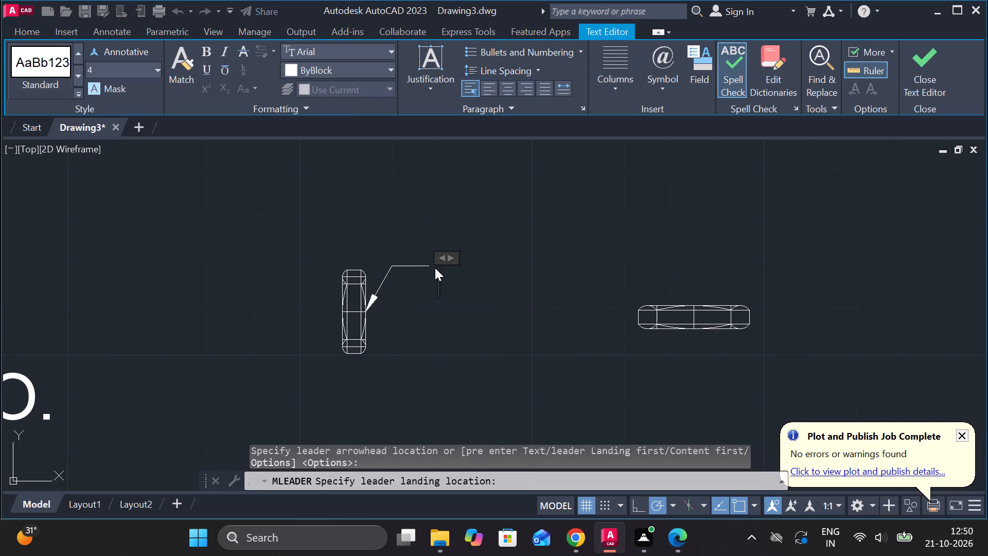
type("M12")
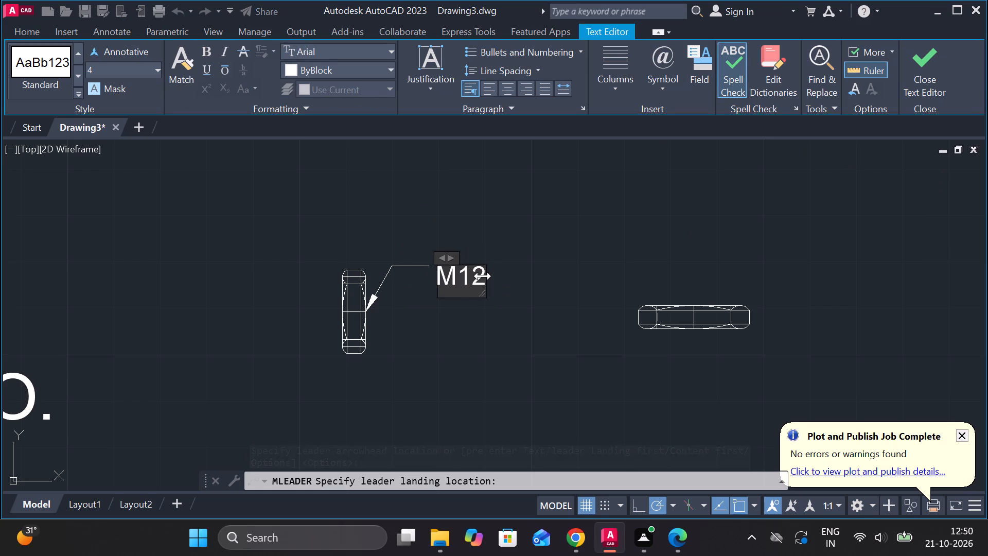
Set the M12 leader text height to 8 and finish the text edit.
left_click_drag(480, 278, 439, 278)
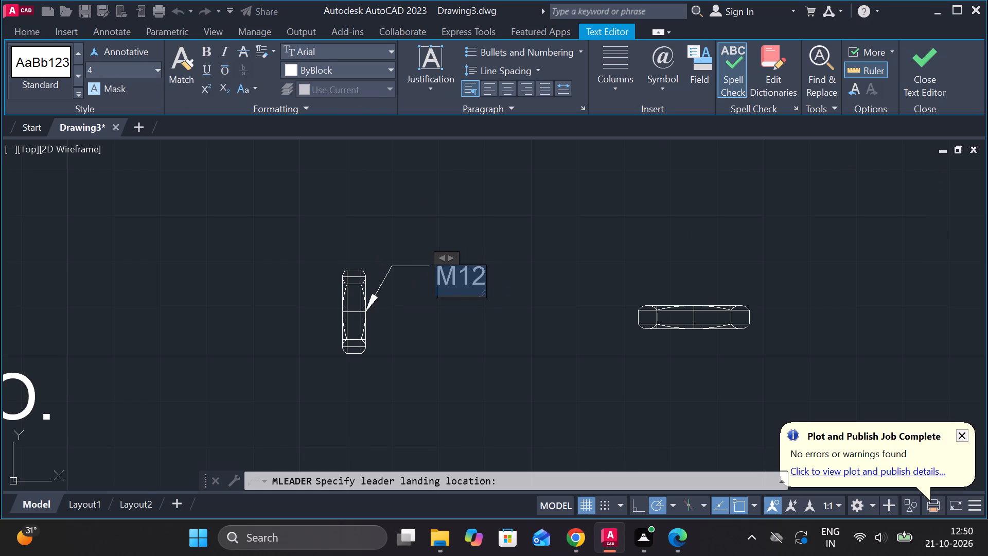
left_click(106, 78)
key("8")
key("Return")
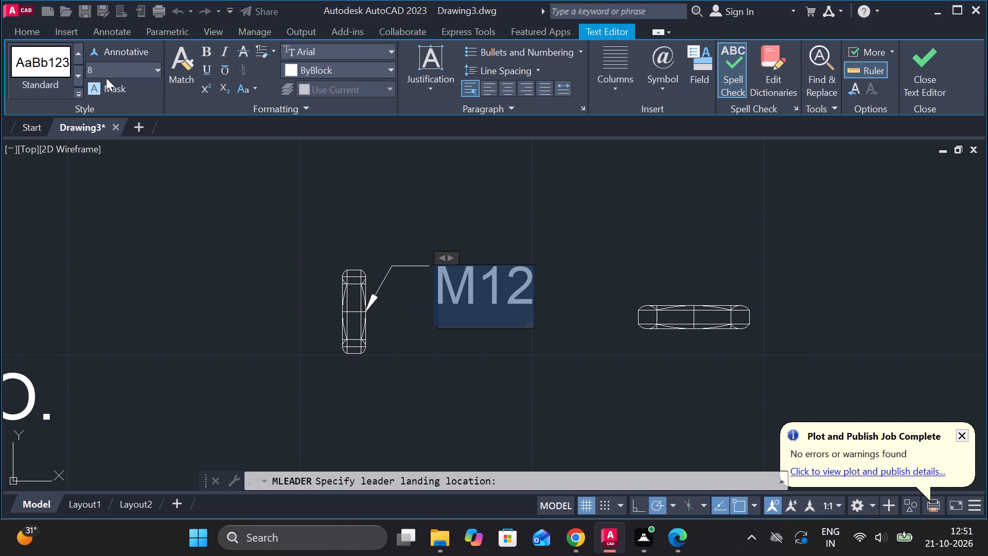
left_click(924, 67)
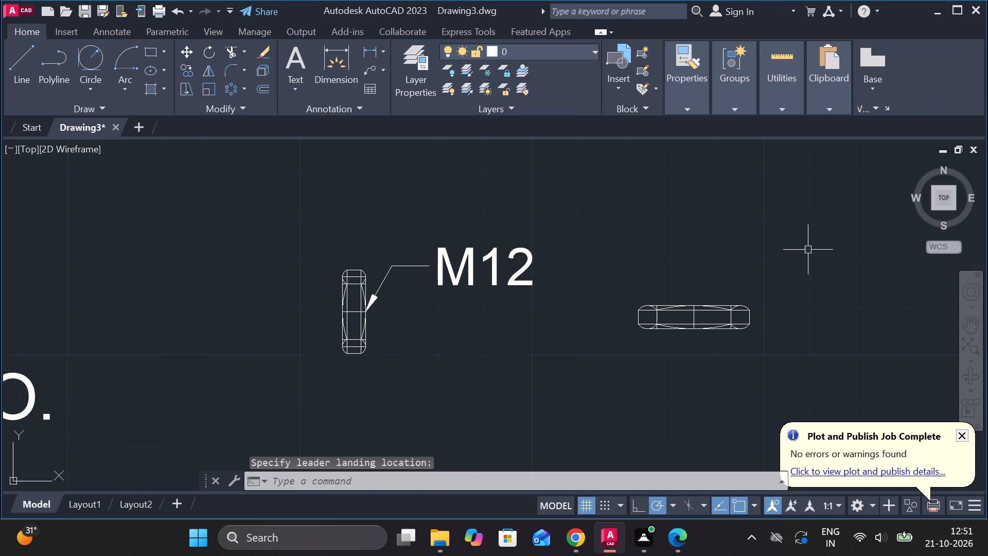
Copy the M12 leader from the upright view's right side to the midpoint of the horizontal view's top edge.
left_click(453, 257)
type("CO")
key("Return")
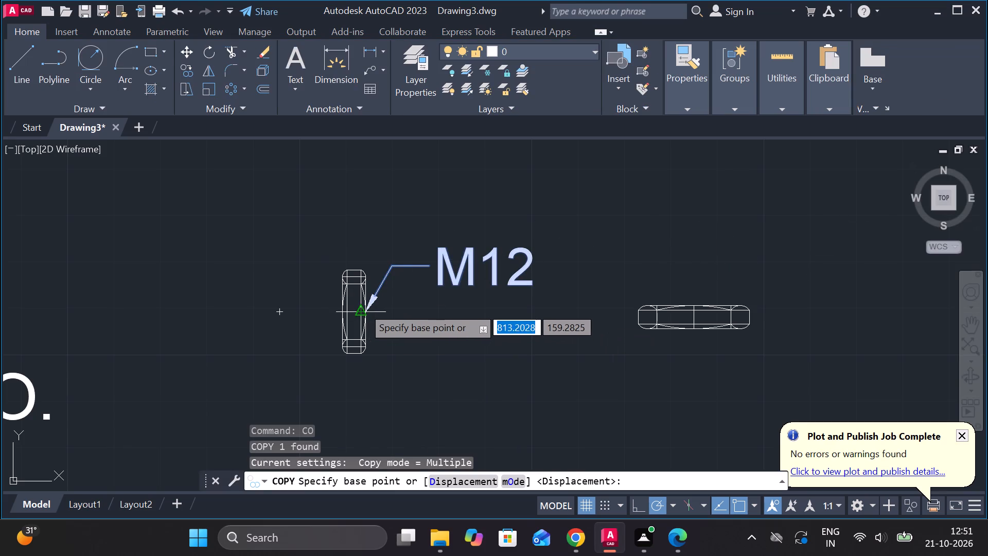
scroll(363, 307, "up", 2)
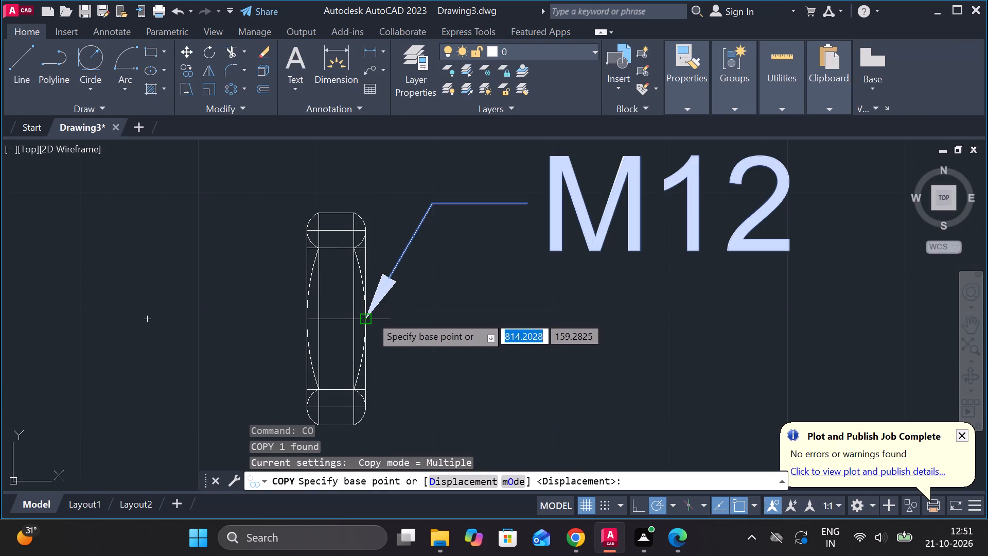
left_click(370, 316)
scroll(385, 300, "down", 2)
middle_click_drag(515, 290, 329, 259)
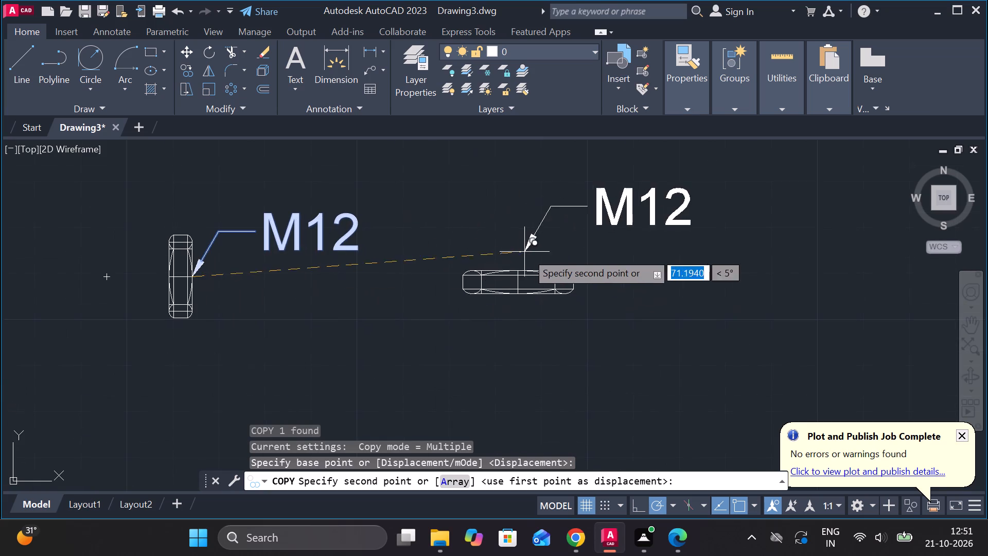
left_click(519, 264)
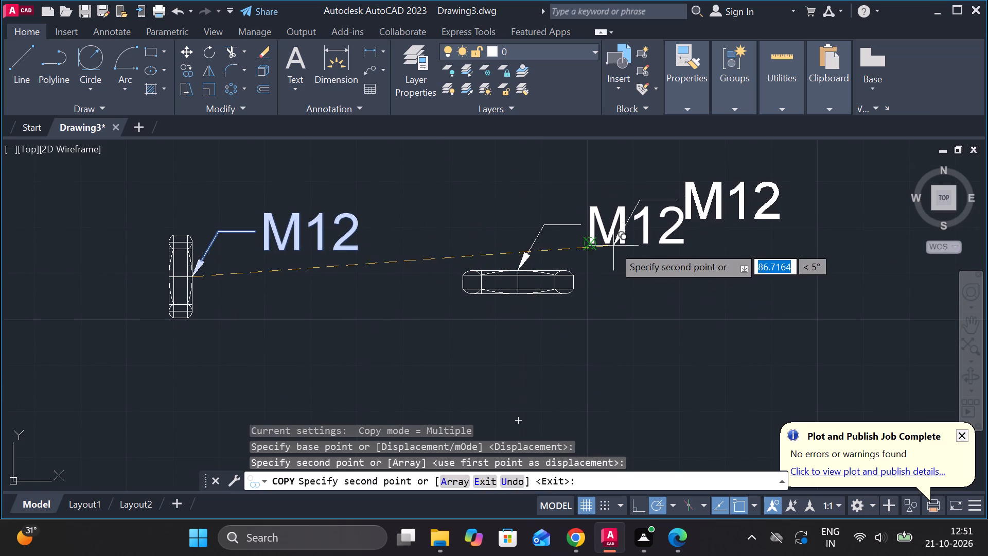
key("Escape")
Change the horizontal view's copied leader text to M16 and finish the text edit.
double_click(678, 218)
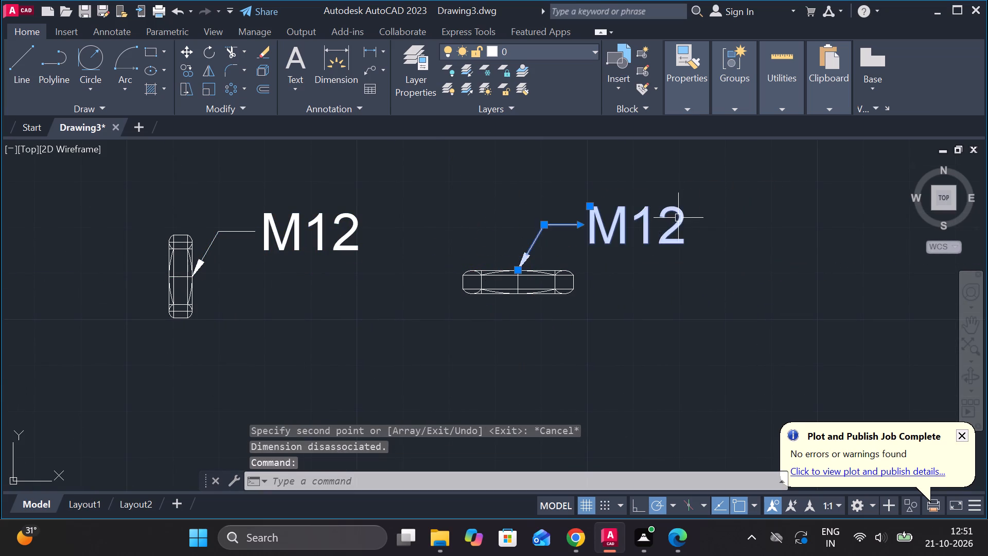
key("Right")
key("Right")
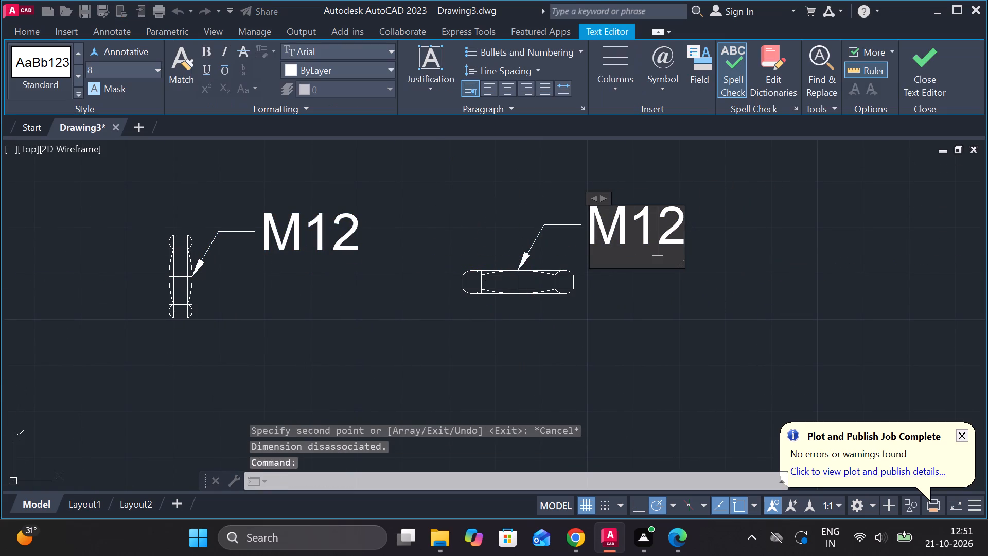
key("Right")
key("BackSpace")
key("6")
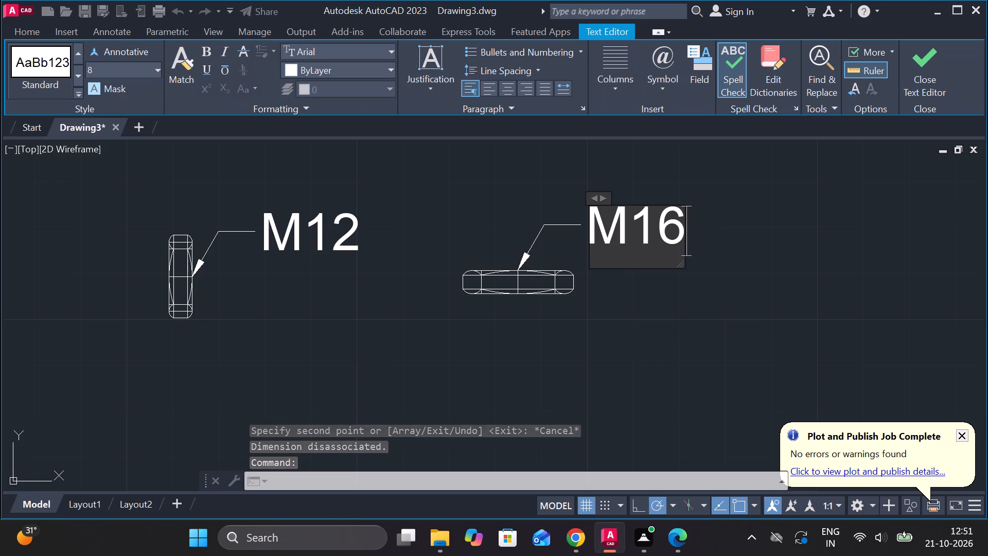
left_click(902, 89)
Copy the 16.KEY (MILD STEEL) 2 NO. label to just below the horizontal M16 view.
scroll(647, 265, "down", 2)
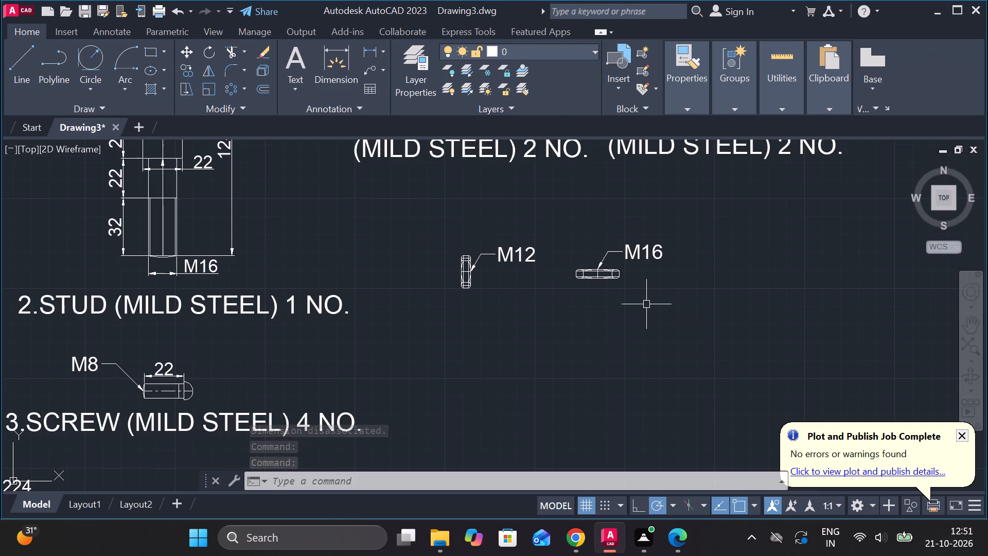
middle_click_drag(736, 251, 633, 384)
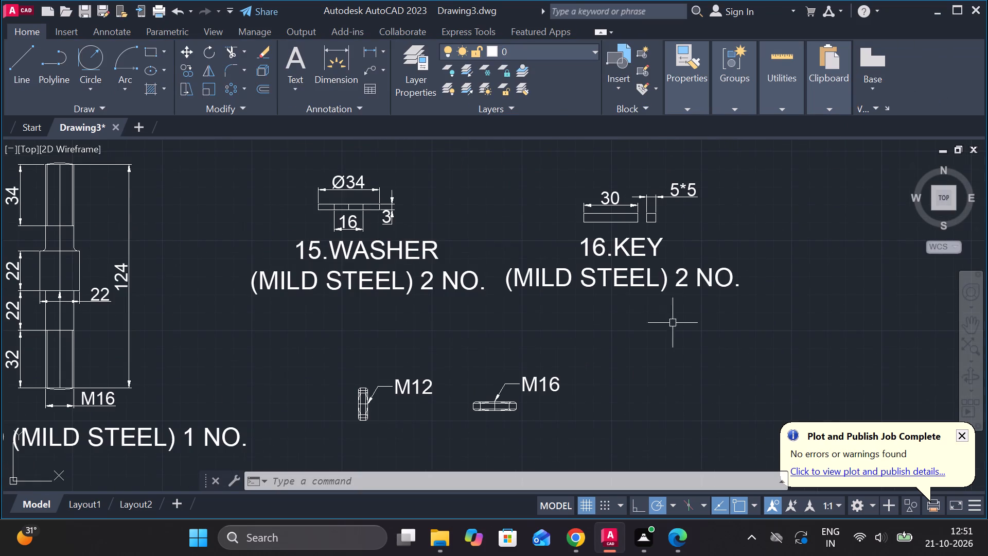
left_click(498, 228)
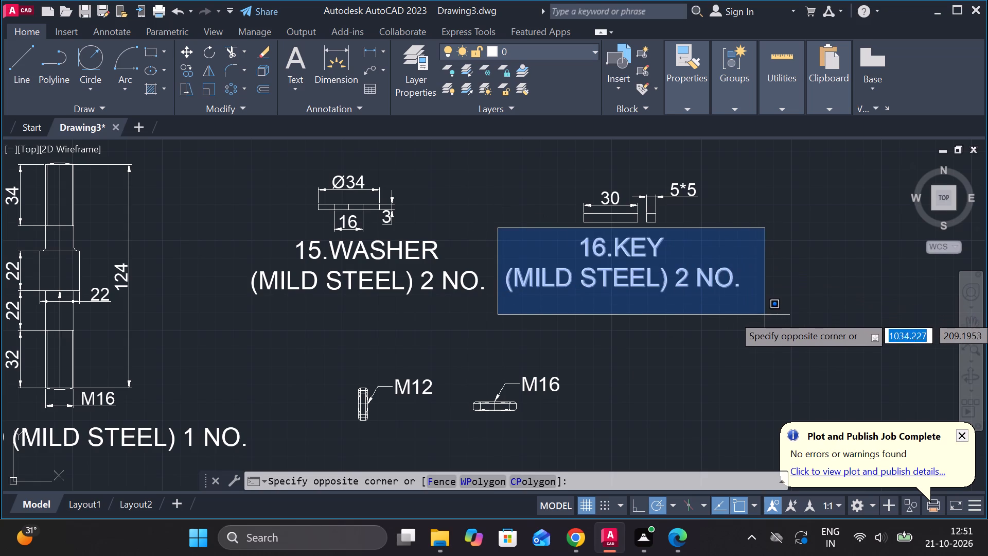
left_click(768, 315)
type("CO")
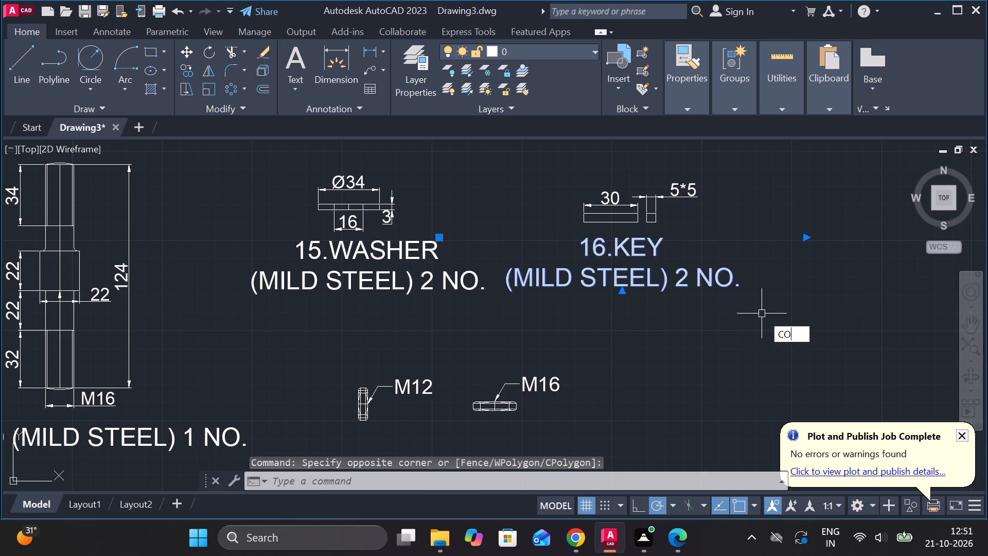
key("Return")
left_click(762, 315)
middle_click_drag(767, 331, 760, 215)
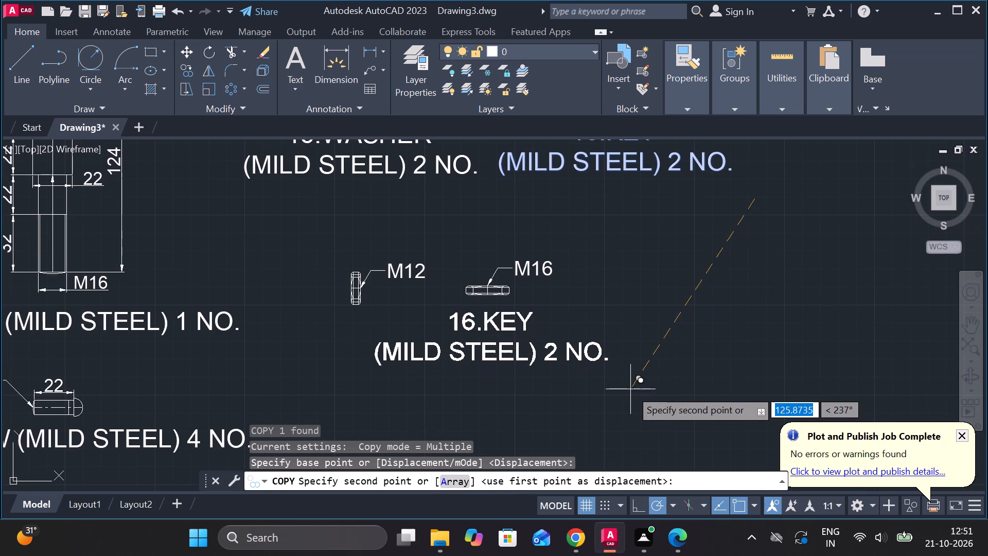
left_click(630, 389)
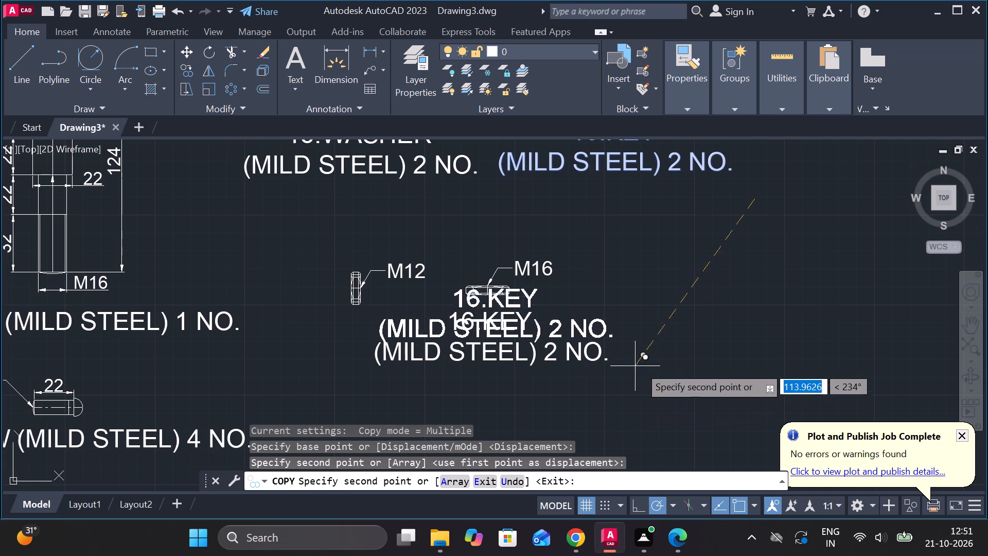
key("Escape")
Change the first line of the copied label below the M16 view to 14.NUT-2.
double_click(521, 325)
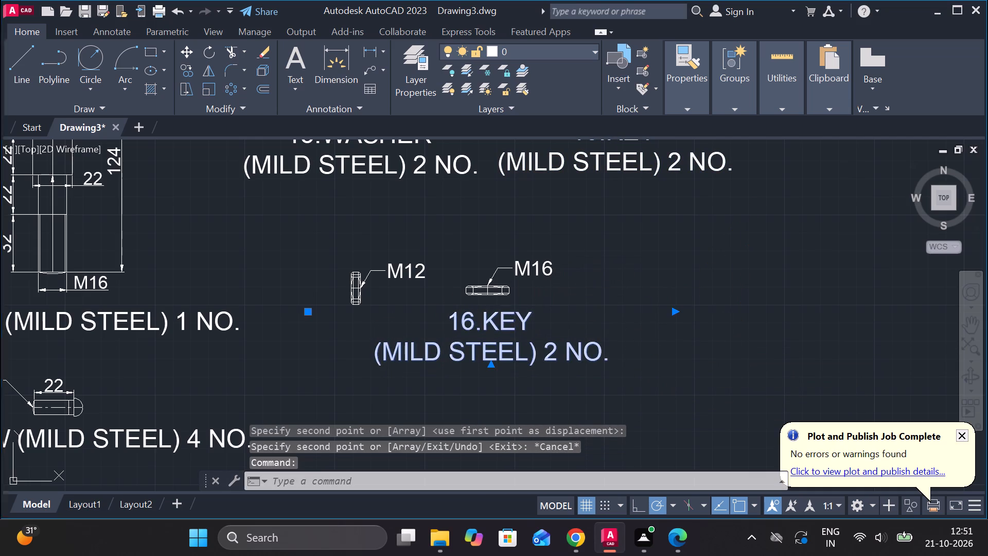
left_click(472, 320)
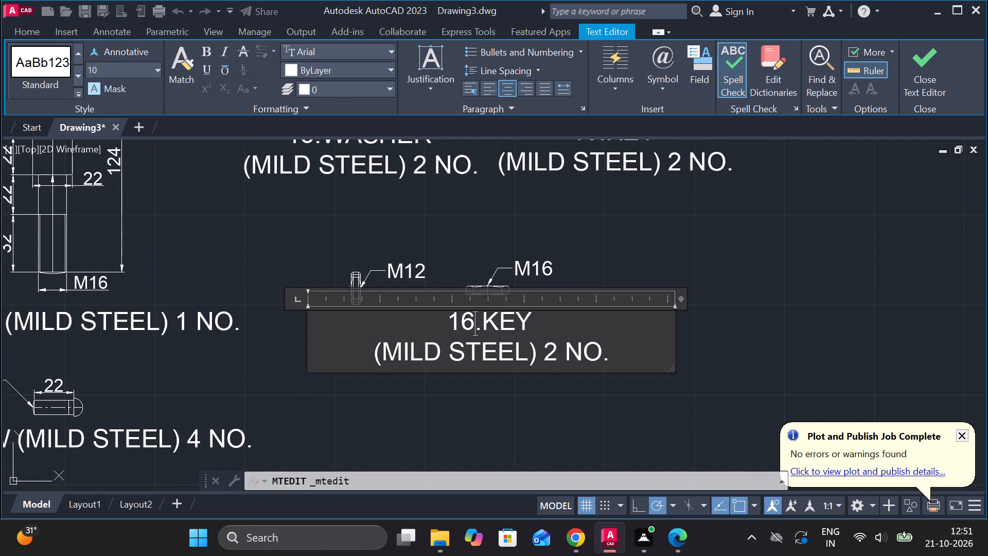
key("BackSpace")
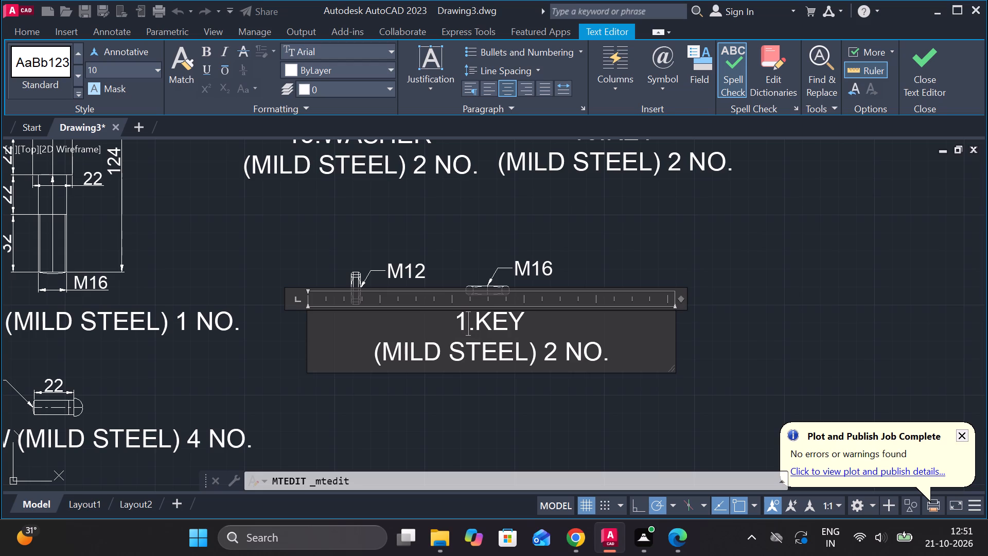
key("4")
key("Right")
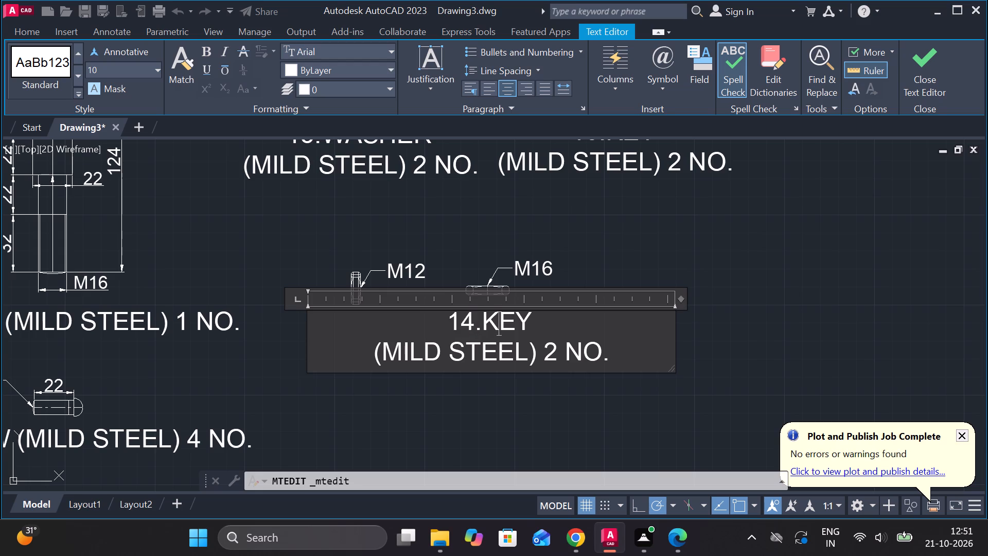
key("Right")
key("Right")
key("Right")
key("BackSpace")
key("BackSpace")
key("BackSpace")
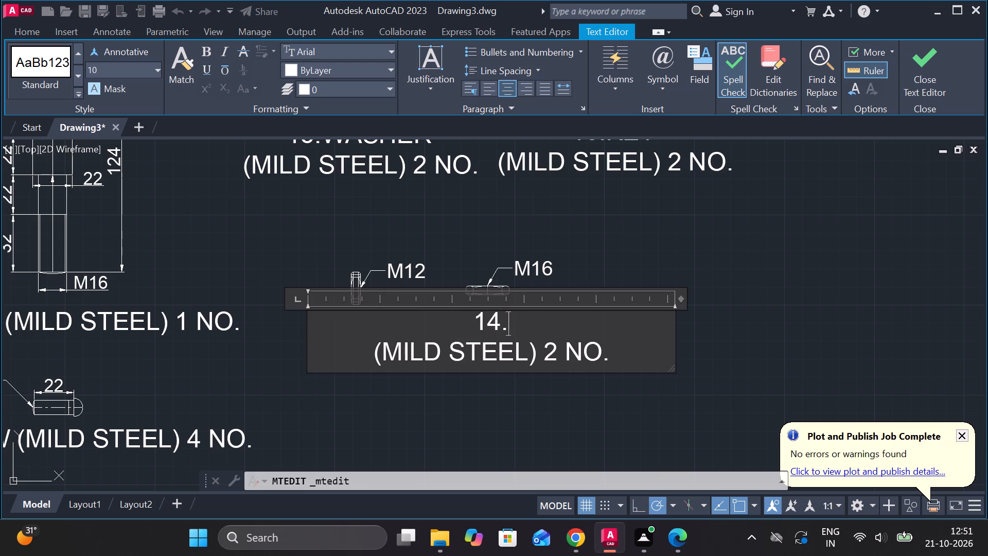
type("NUT")
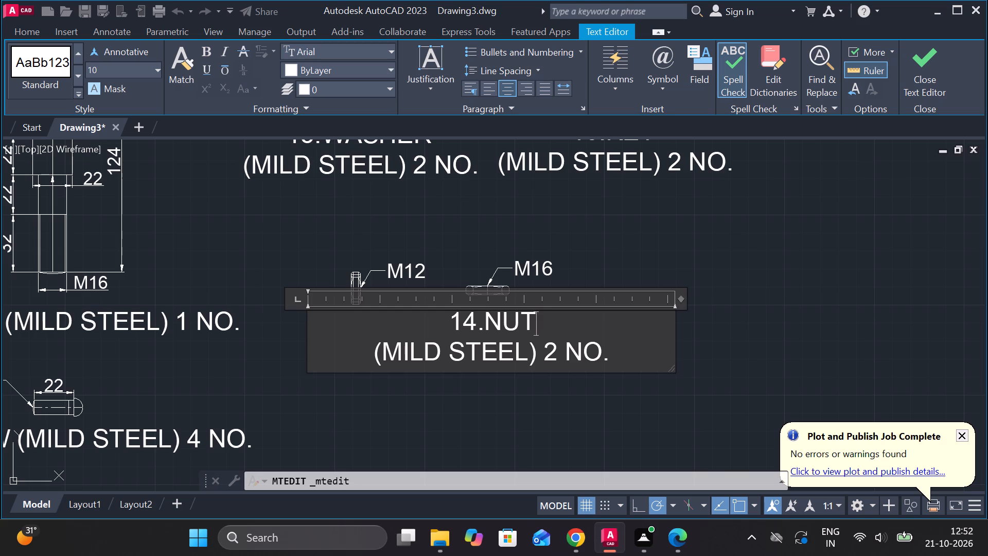
type("-3")
key("Delete")
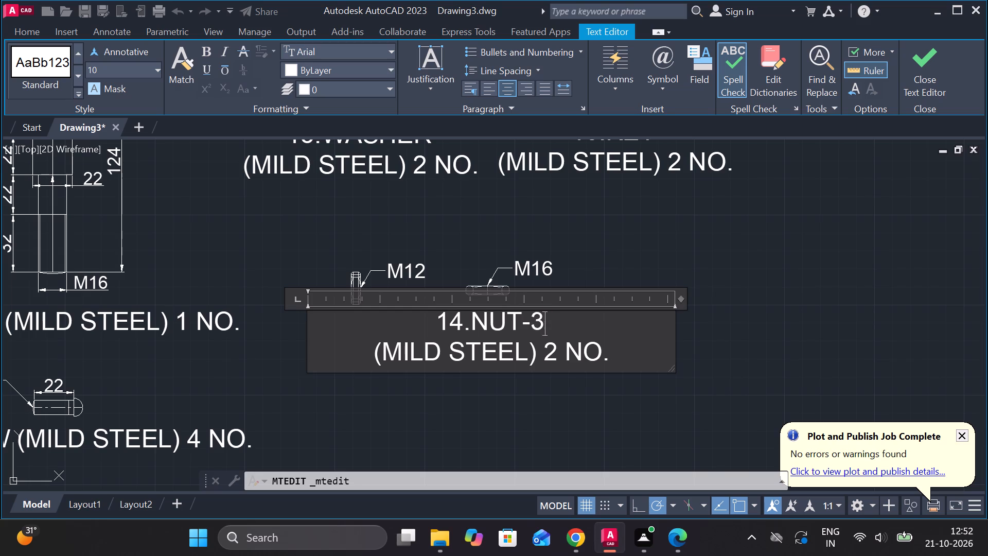
key("2")
key("BackSpace")
key("BackSpace")
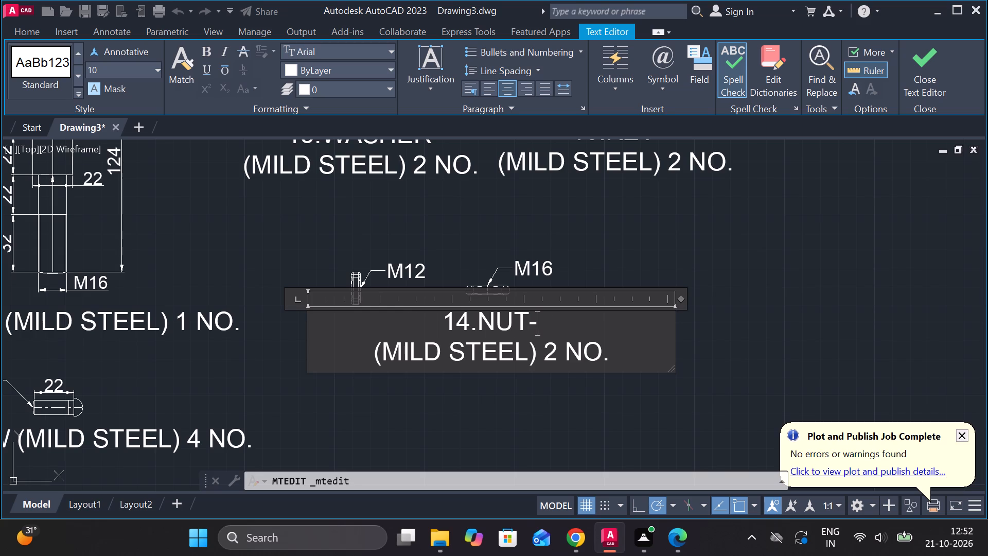
key("2")
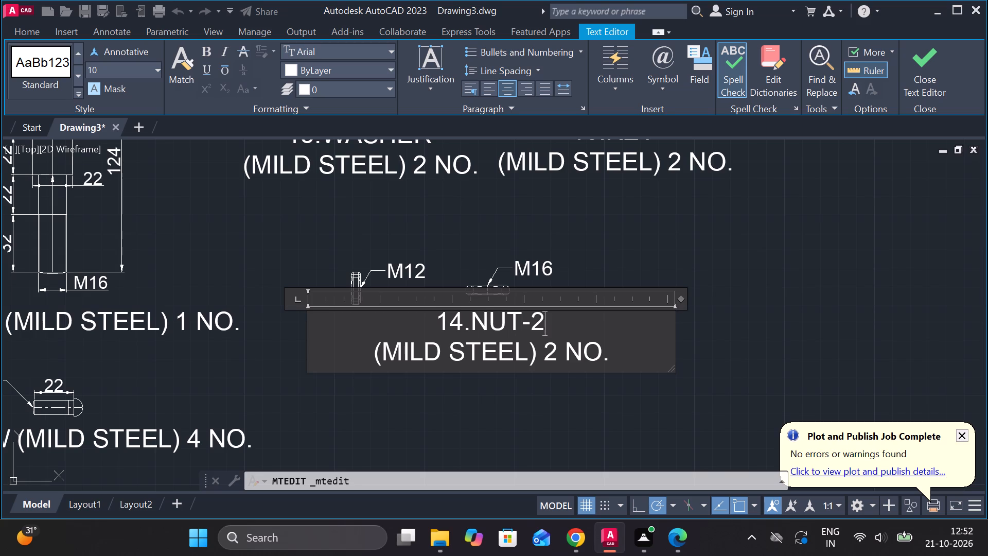
Change the quantity in the label's second line to 1 NO. and finish the text edit.
key("Down")
key("Right")
key("BackSpace")
key("1")
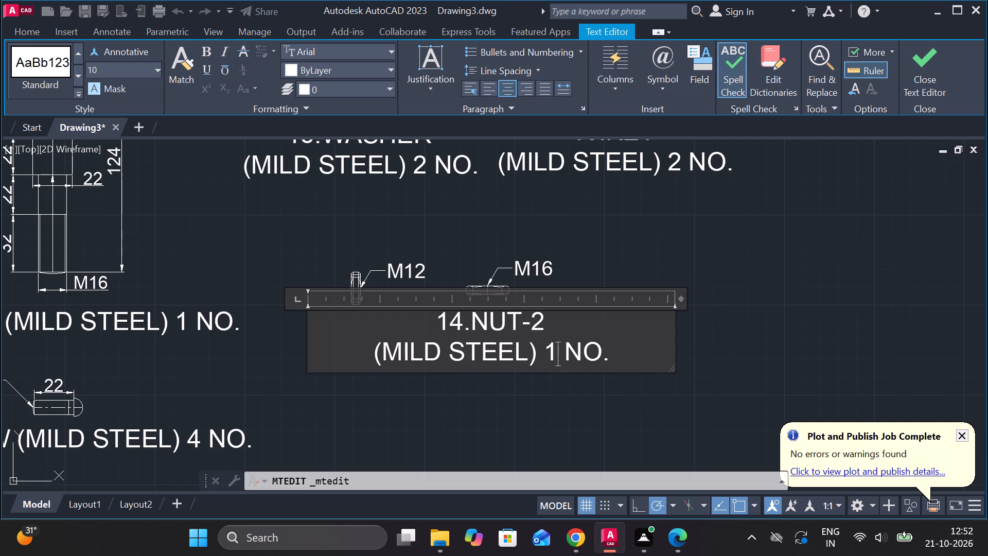
left_click(933, 56)
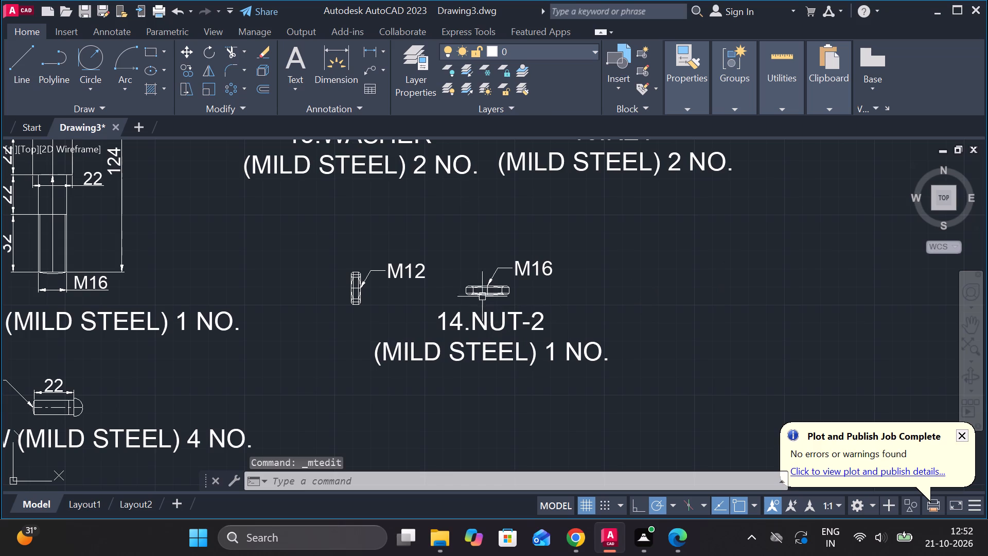
Move the M16 nut view with its leader and 14.NUT-2 label to beneath the 16.KEY label.
left_click(445, 254)
left_click(635, 379)
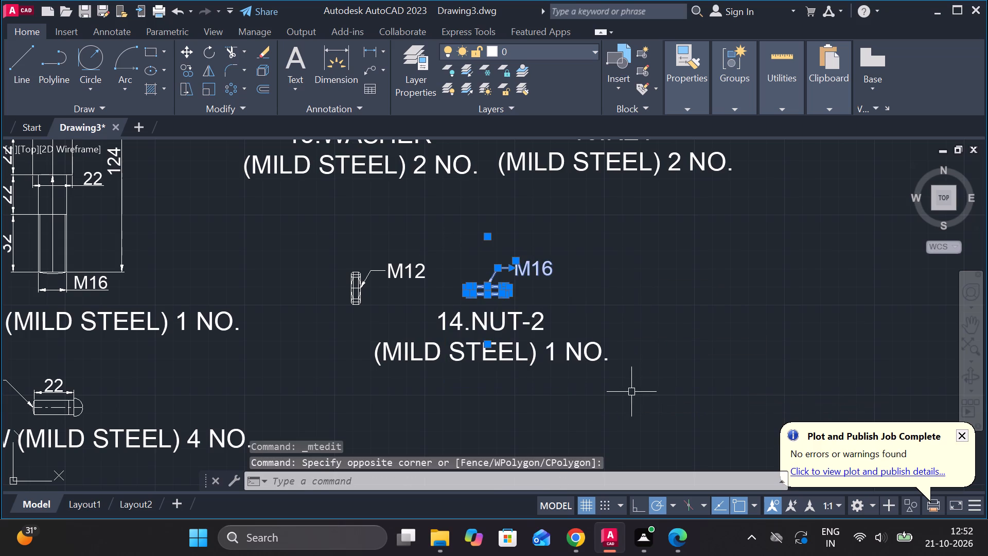
left_click_drag(631, 392, 626, 392)
left_click(376, 310)
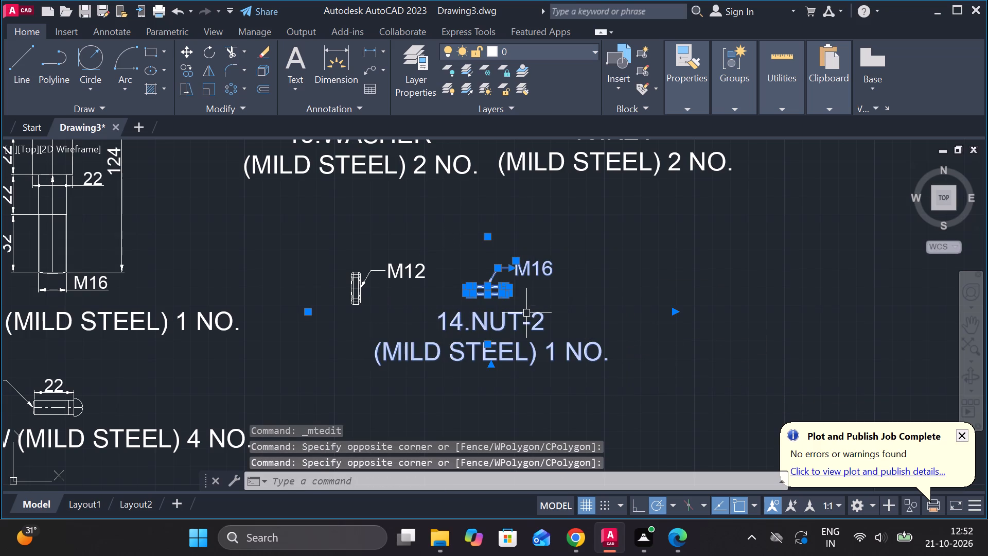
key("m")
key("Return")
left_click_drag(617, 307, 624, 306)
scroll(681, 300, "down", 1)
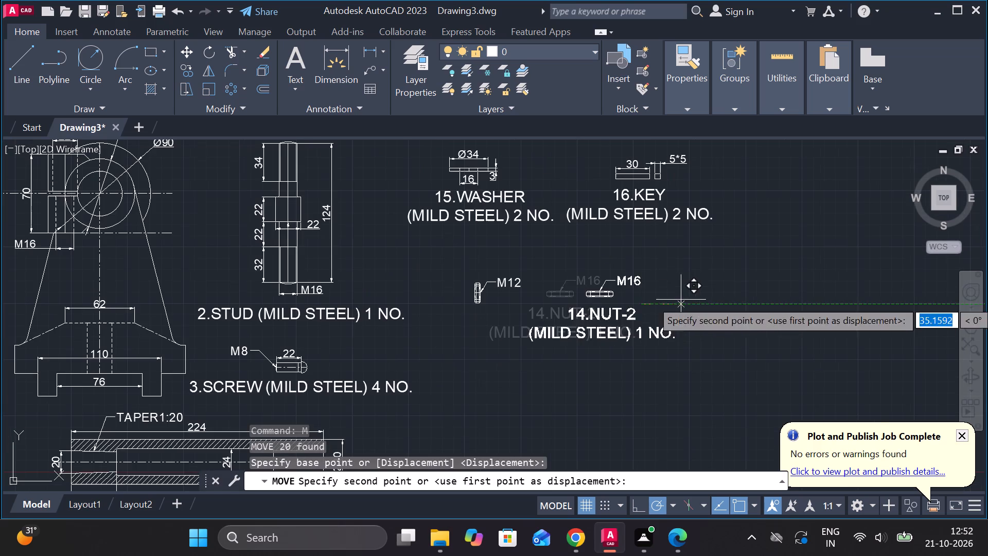
middle_click_drag(717, 321, 578, 386)
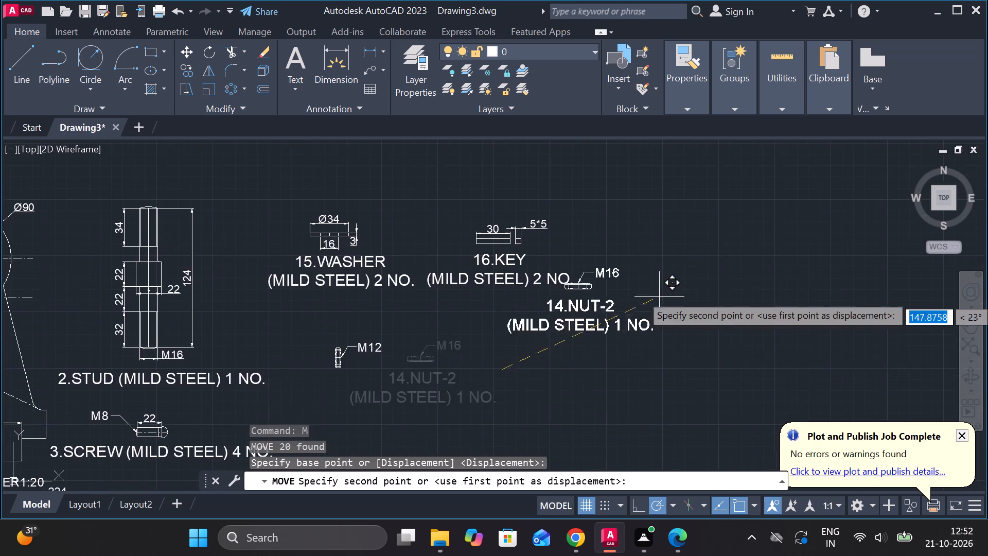
scroll(662, 293, "down", 1)
scroll(517, 356, "up", 2)
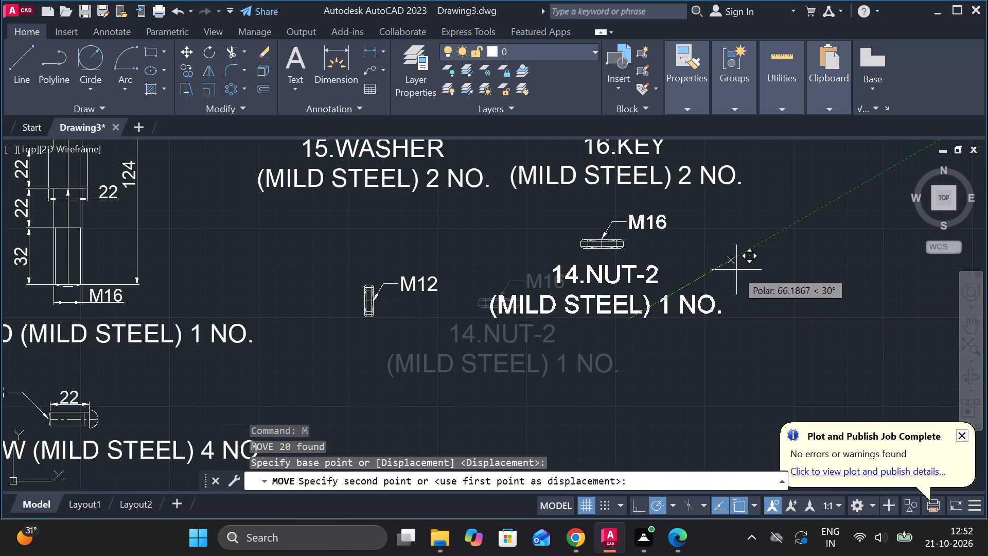
left_click(753, 270)
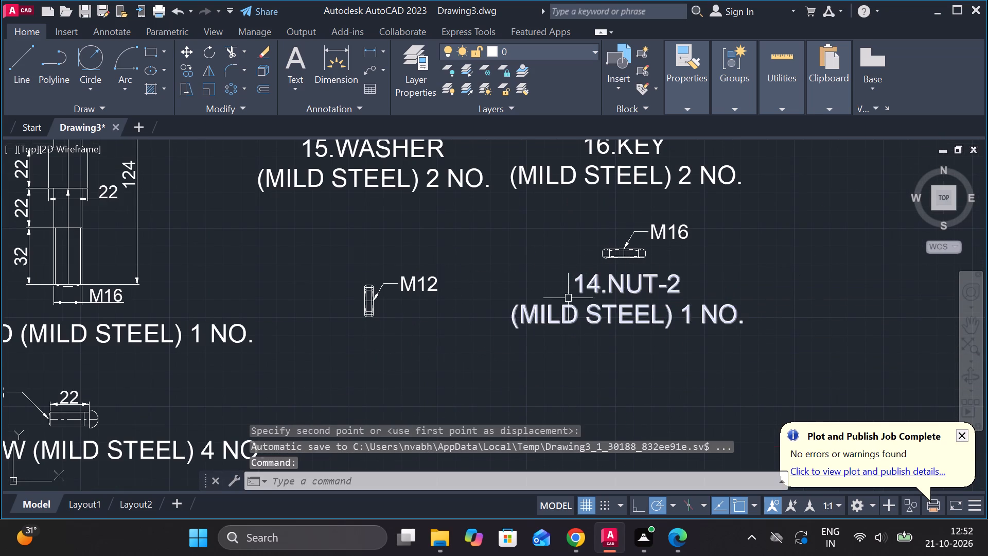
Copy the 14.NUT-2 (MILD STEEL) 1 NO. label to just below the M12 nut view.
left_click(477, 271)
left_click(782, 338)
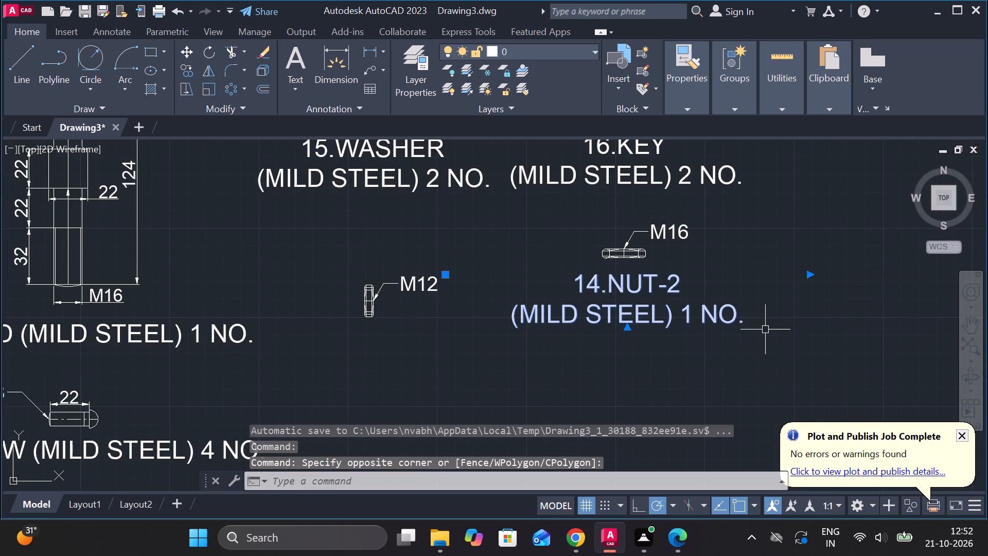
type("CO")
key("Return")
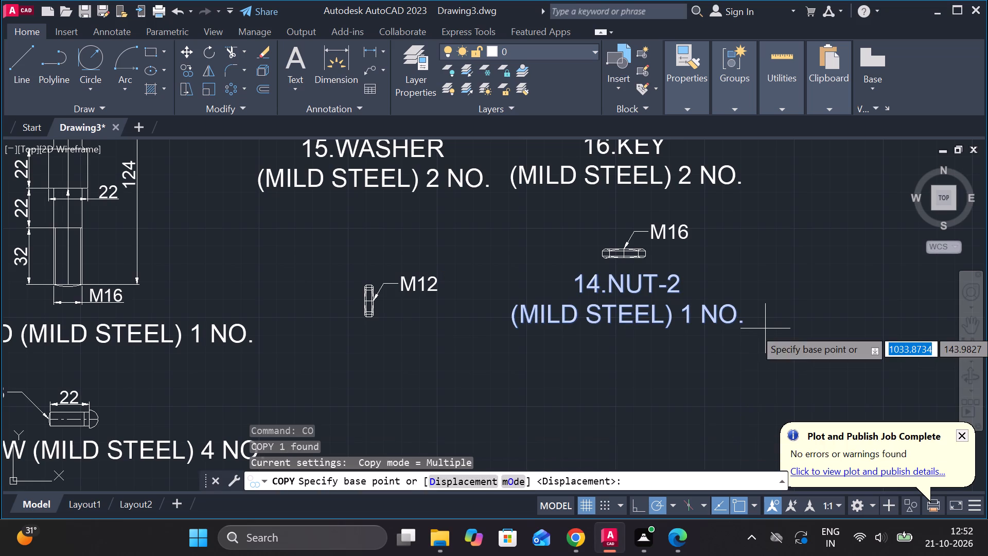
left_click(765, 328)
scroll(540, 372, "up", 2)
middle_click_drag(559, 377, 750, 379)
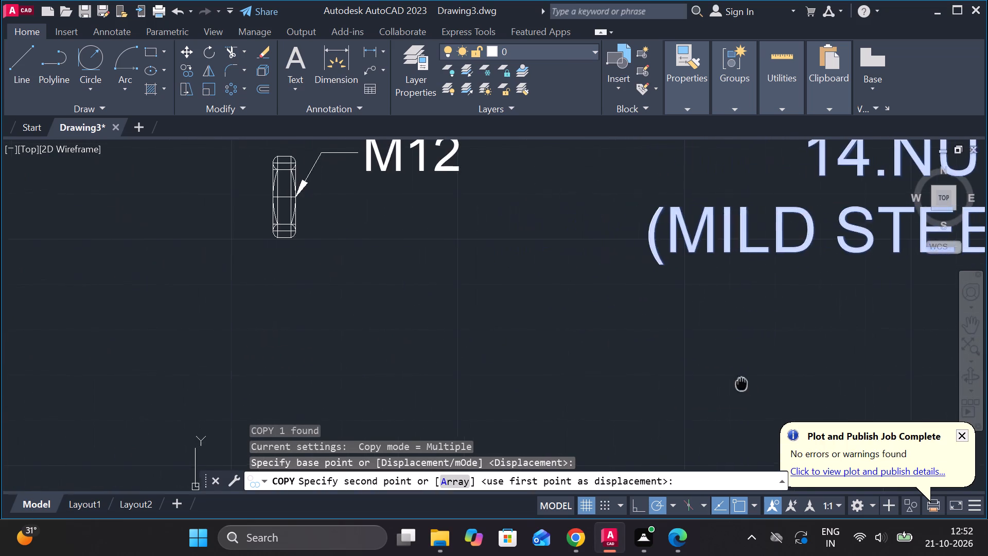
scroll(724, 381, "down", 1)
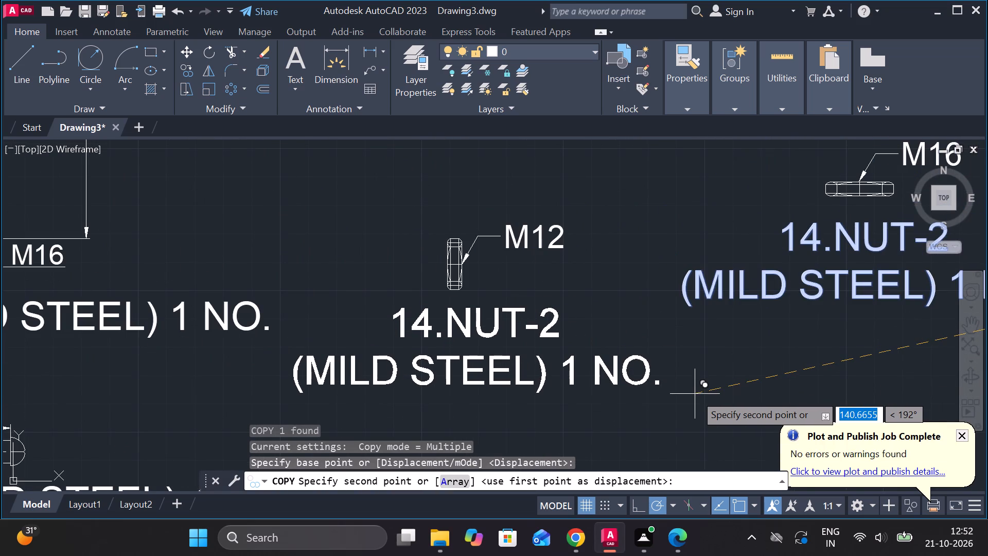
left_click(690, 394)
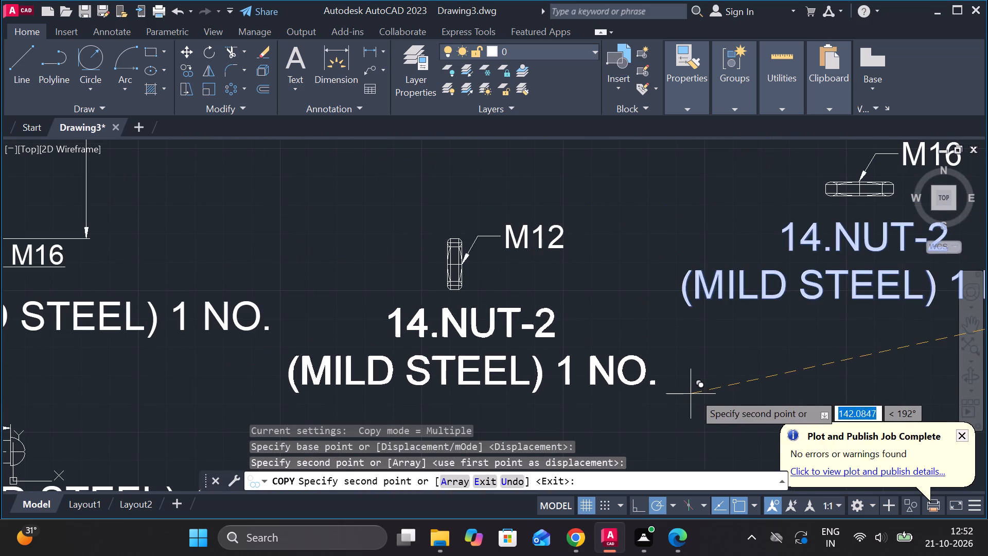
key("Escape")
Change the first line of the copied label below the M12 view to 13.NUT-1 and finish the text edit.
double_click(408, 326)
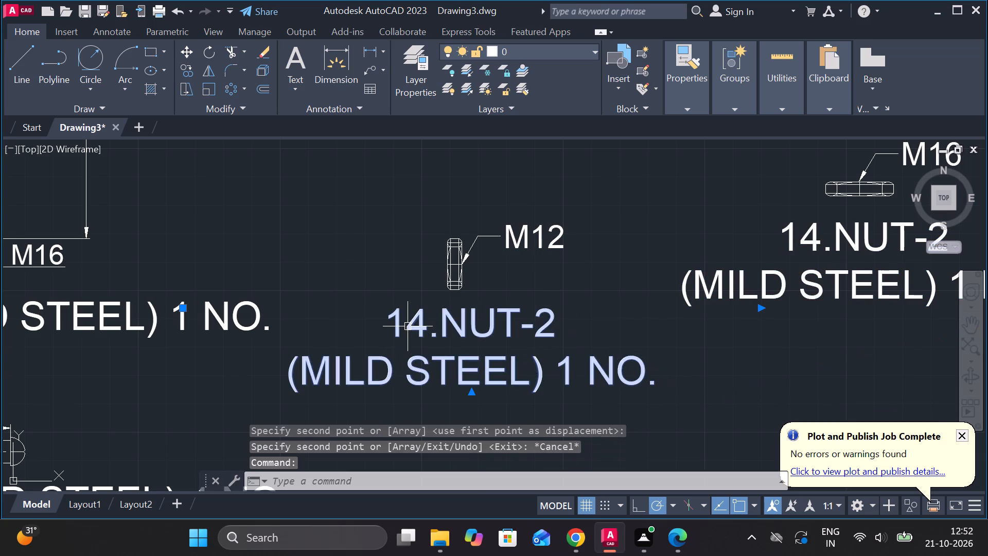
left_click(422, 322)
key("BackSpace")
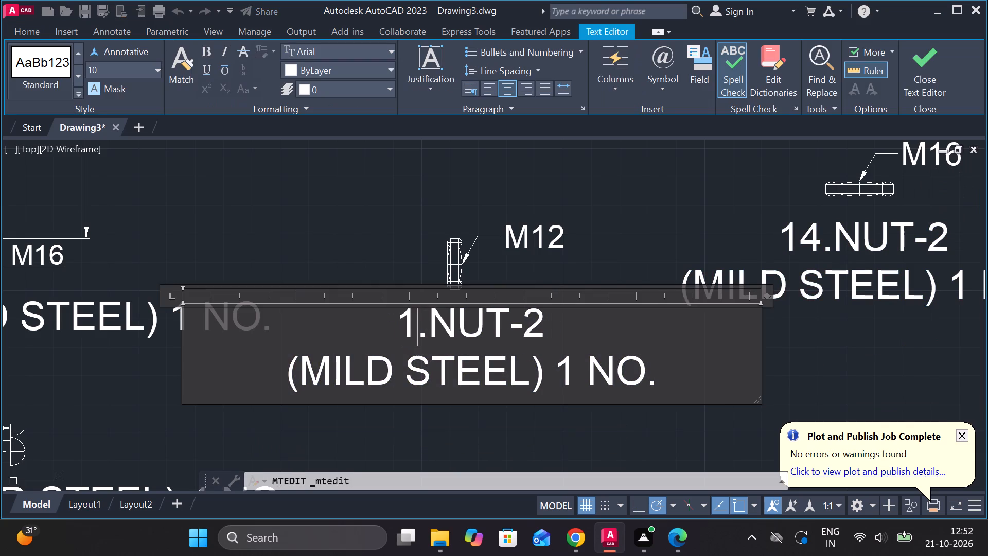
key("3")
left_click(579, 326)
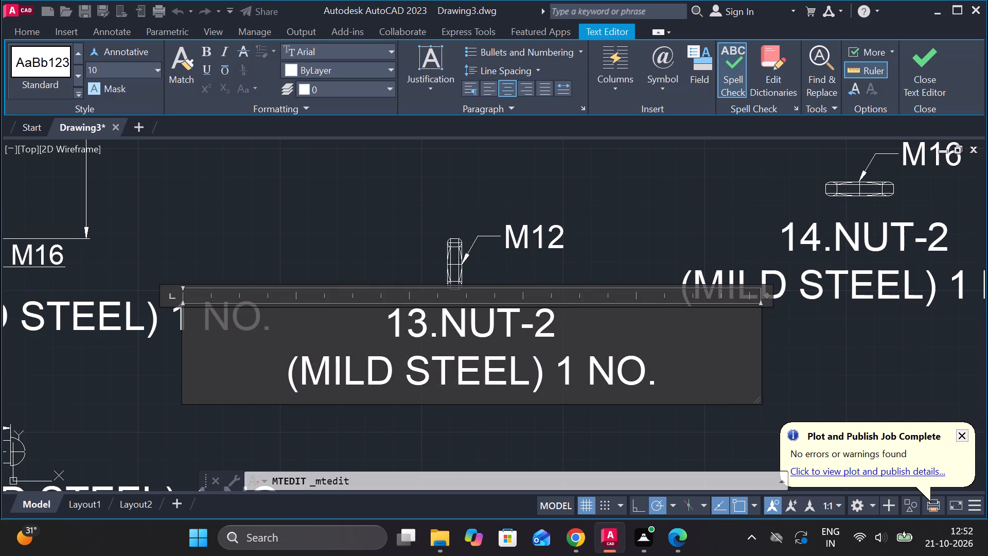
key("BackSpace")
key("1")
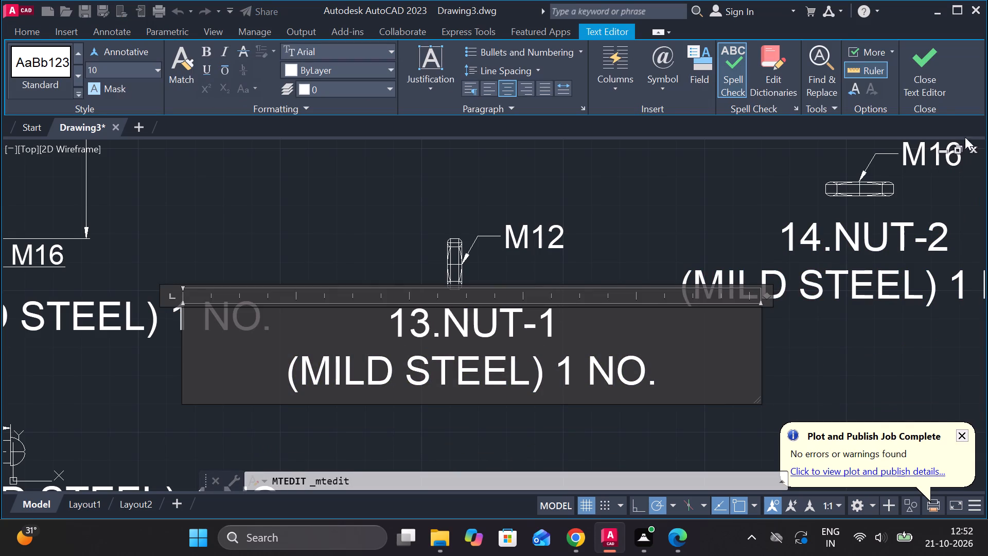
left_click(921, 79)
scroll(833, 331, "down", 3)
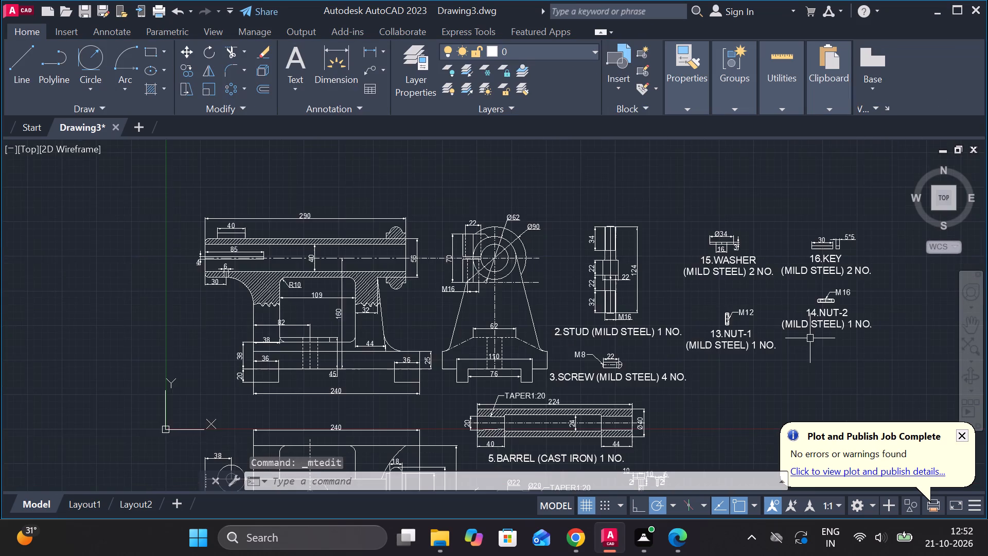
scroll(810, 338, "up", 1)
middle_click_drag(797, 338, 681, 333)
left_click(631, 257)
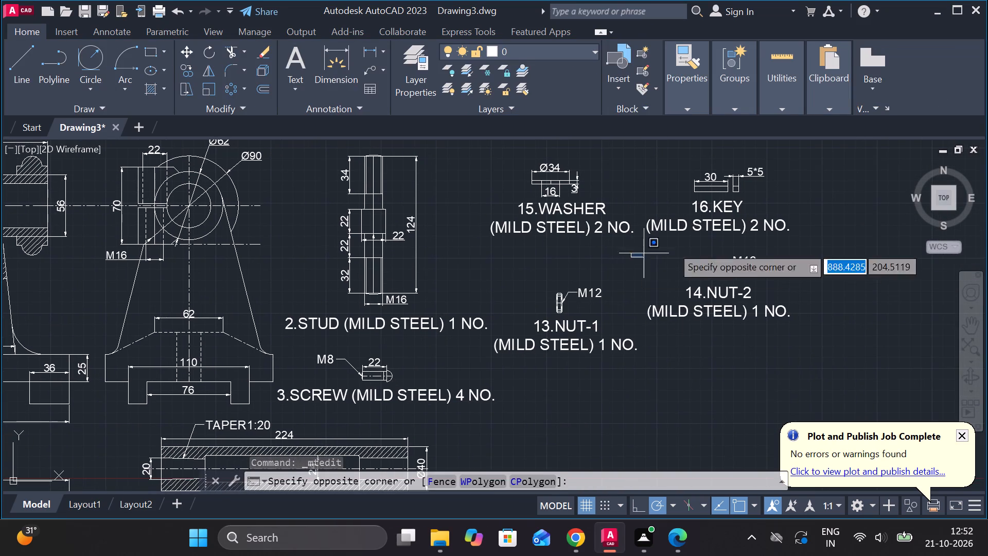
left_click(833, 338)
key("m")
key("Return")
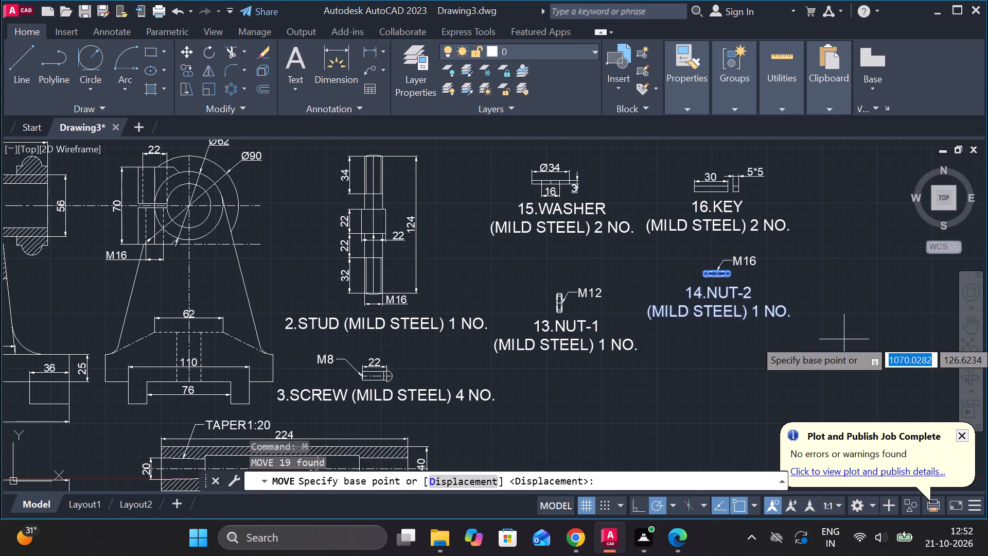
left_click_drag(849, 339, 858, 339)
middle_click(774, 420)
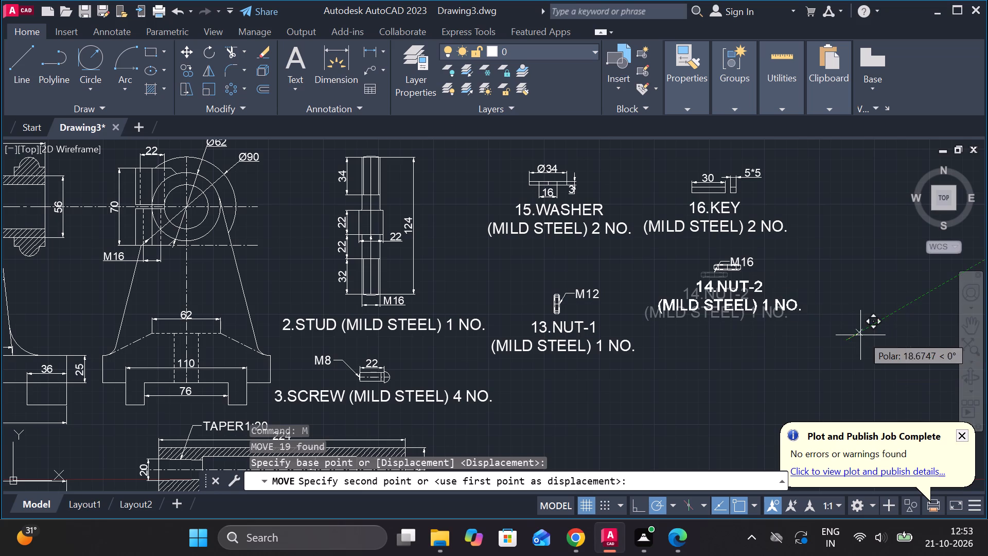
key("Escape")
Move the M16 nut view with its leader and 14.NUT-2 label about 35 units horizontally, away from the M12 nut.
left_click(851, 337)
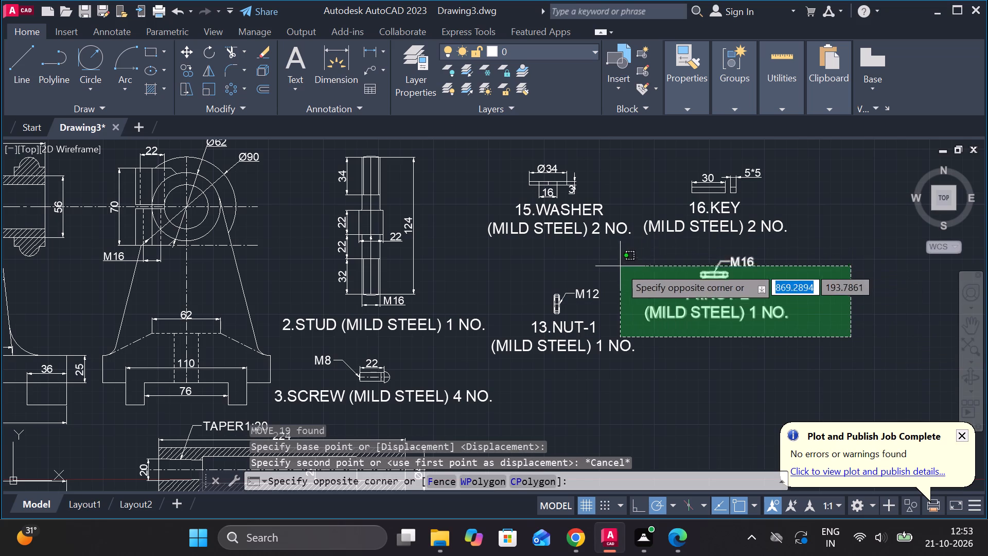
left_click(636, 255)
key("m")
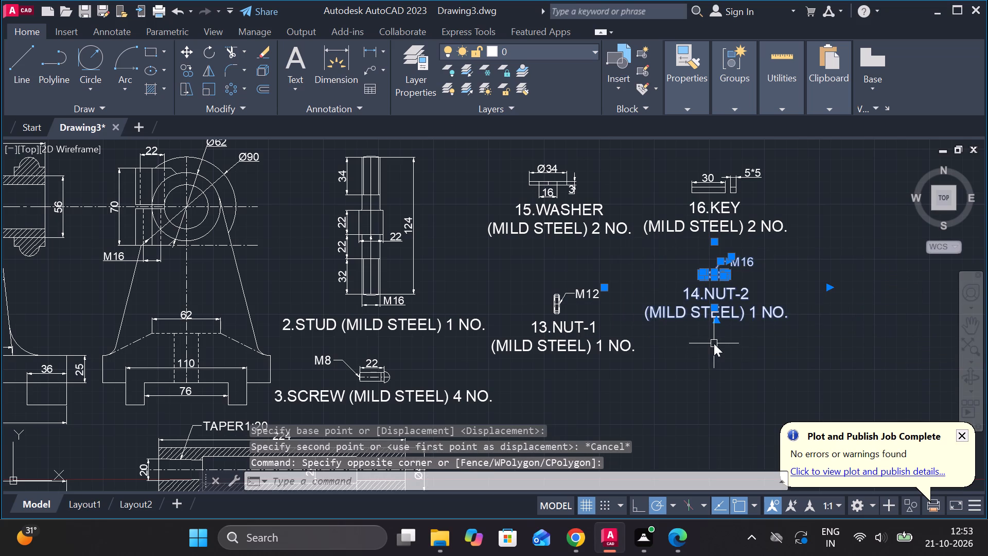
key("Return")
left_click(714, 345)
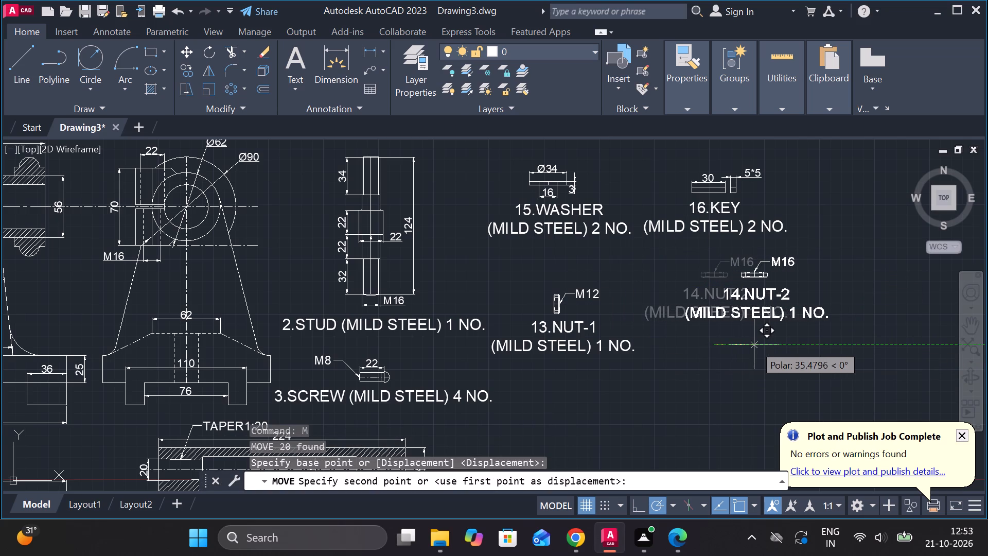
left_click(754, 344)
key("Escape")
Move the M12 nut view with its leader and 13.NUT-1 label up beneath the washer label, level with the 14.NUT-2 detail.
left_click_drag(653, 364, 647, 364)
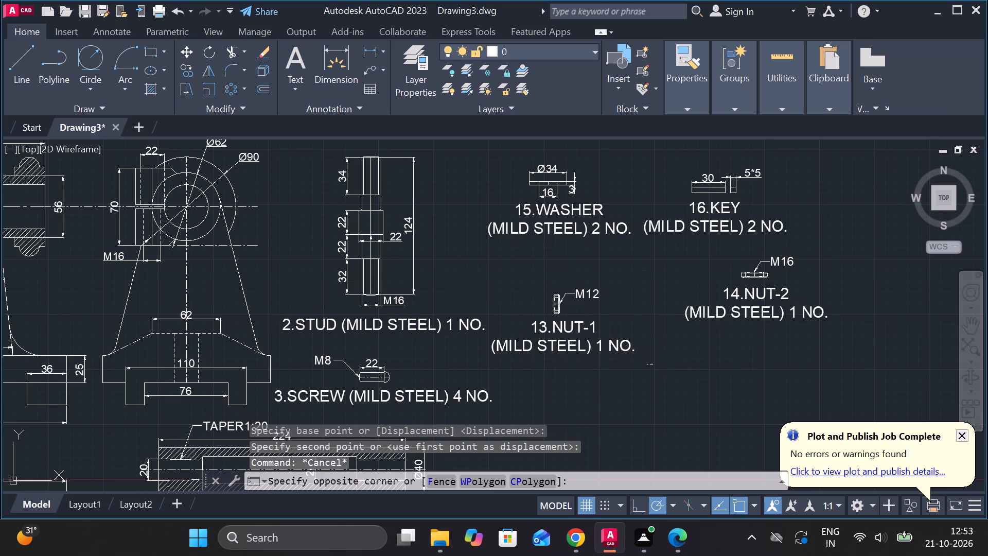
left_click(490, 274)
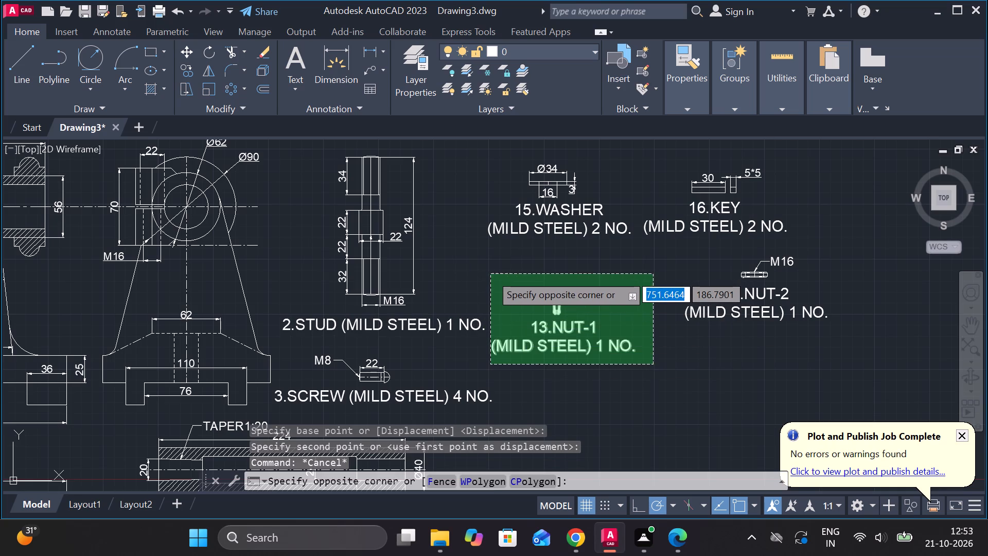
key("m")
key("Return")
left_click(621, 363)
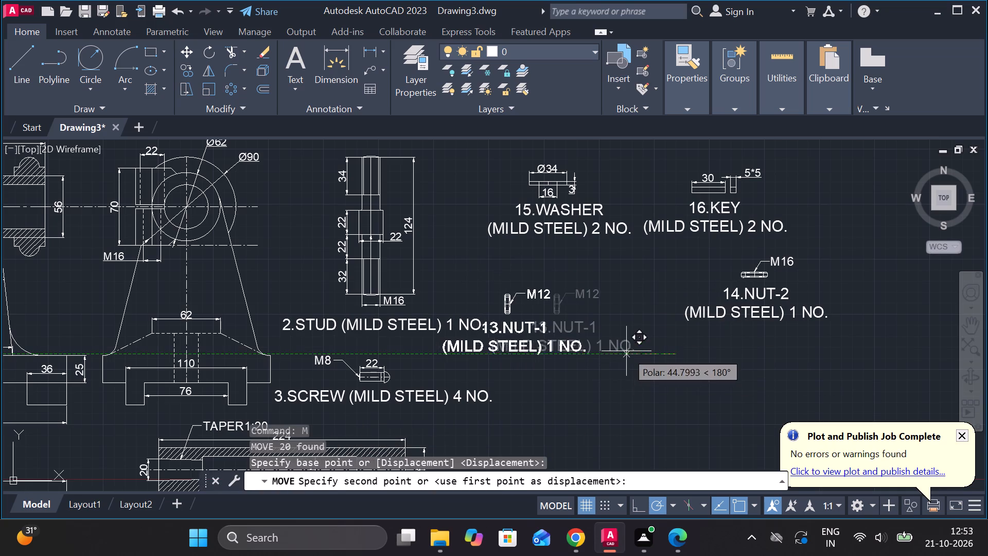
scroll(654, 315, "up", 1)
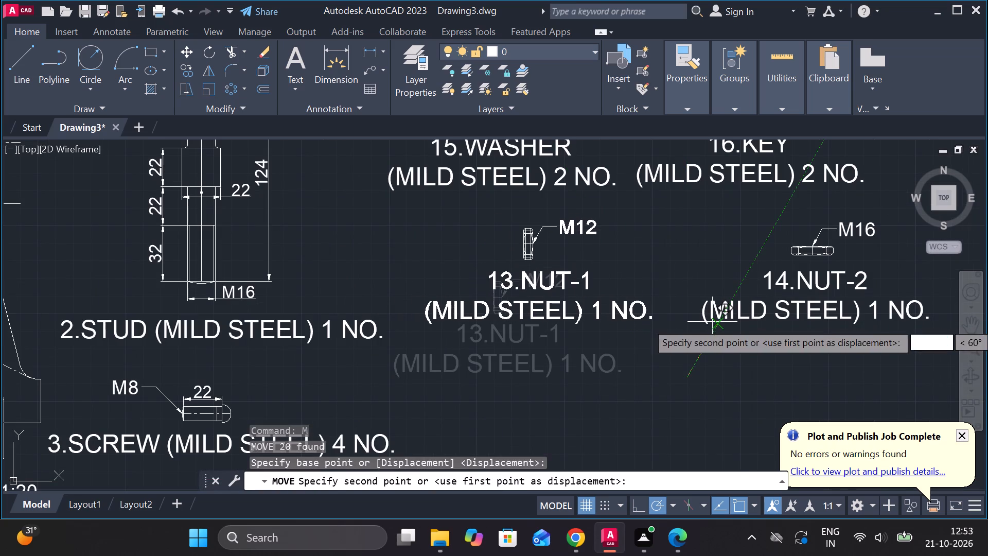
left_click(714, 325)
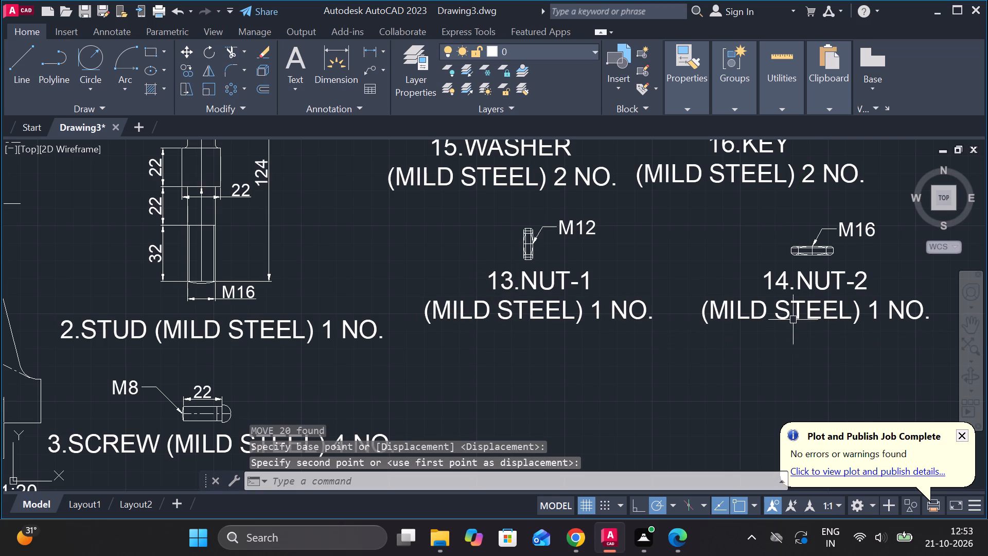
Examine the layout of the part details and the free space beneath the nuts and beside the barrel.
scroll(850, 329, "down", 1)
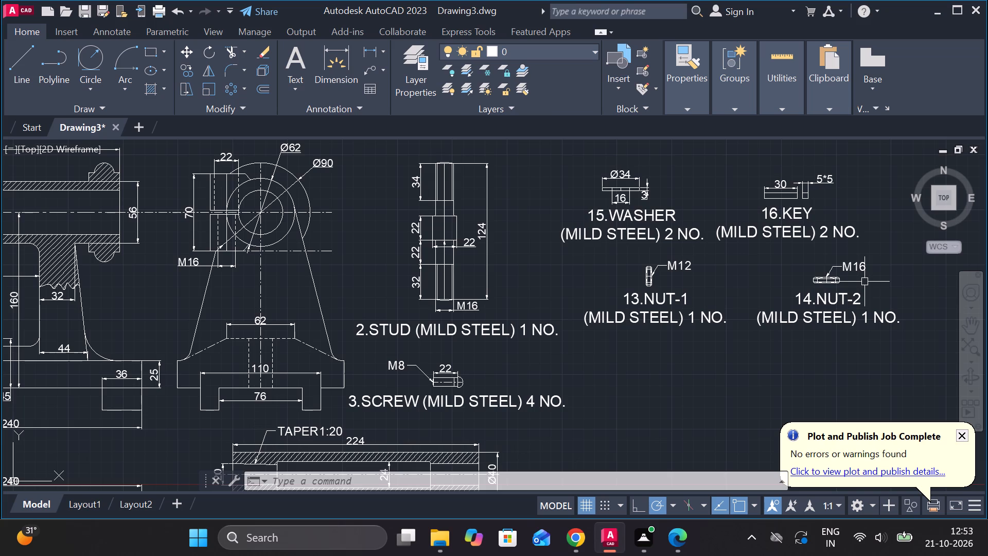
scroll(661, 314, "down", 1)
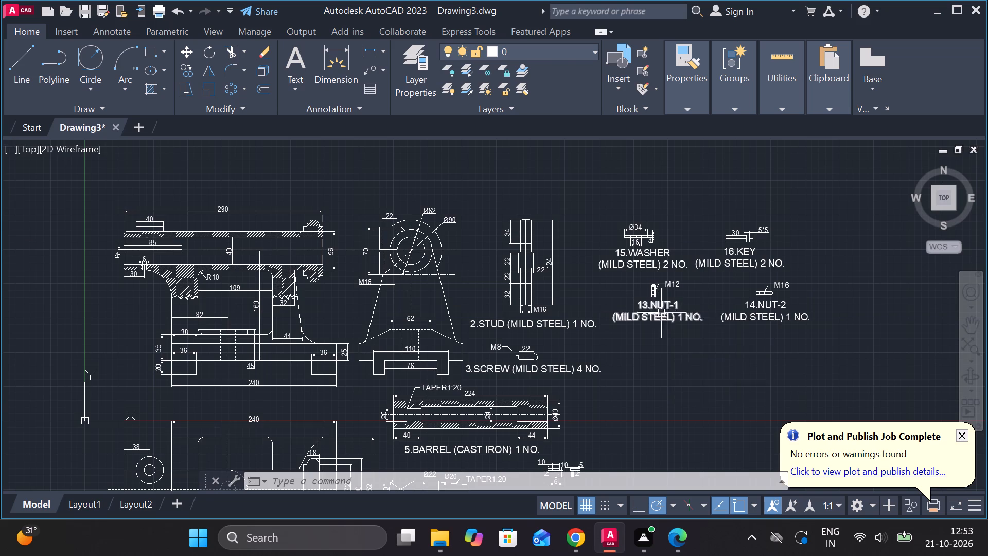
scroll(664, 314, "down", 2)
scroll(656, 372, "up", 1)
middle_click_drag(660, 374, 659, 322)
scroll(660, 322, "up", 1)
scroll(661, 322, "down", 1)
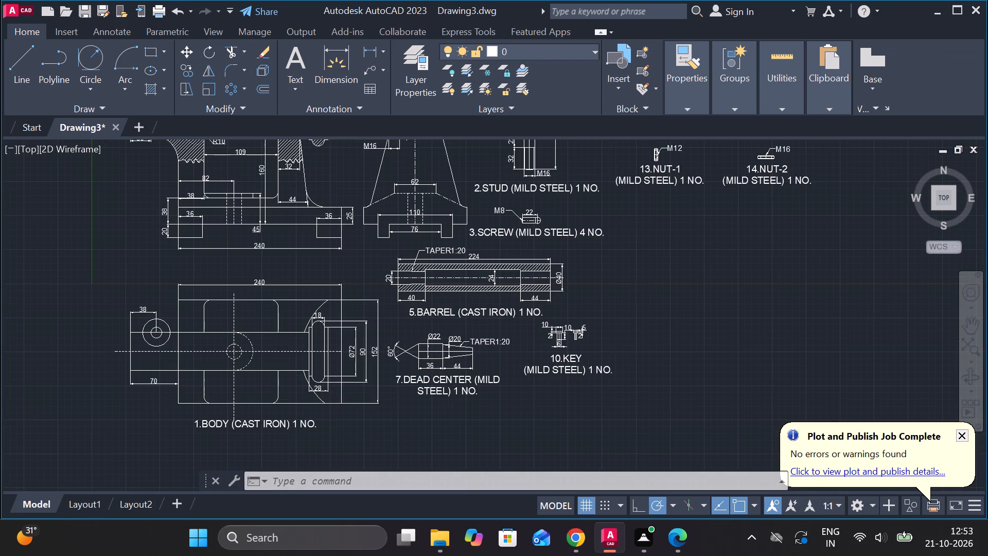
scroll(666, 263, "up", 1)
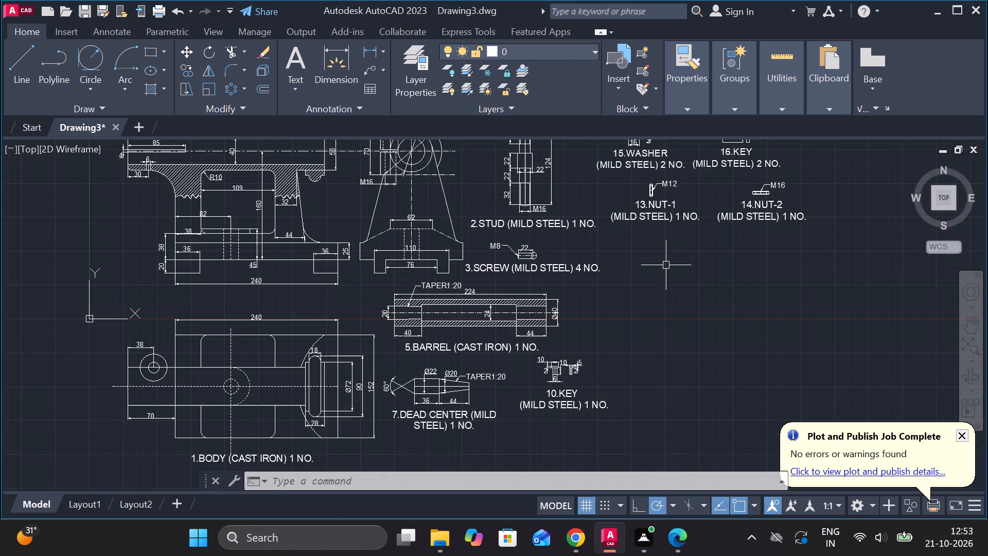
scroll(666, 275, "down", 4)
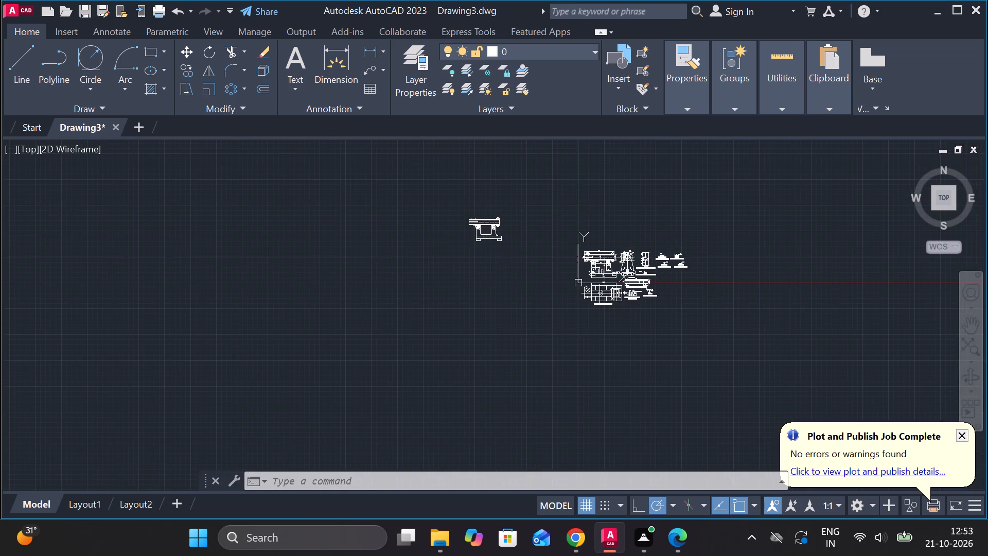
scroll(666, 275, "up", 4)
middle_click_drag(681, 304, 675, 246)
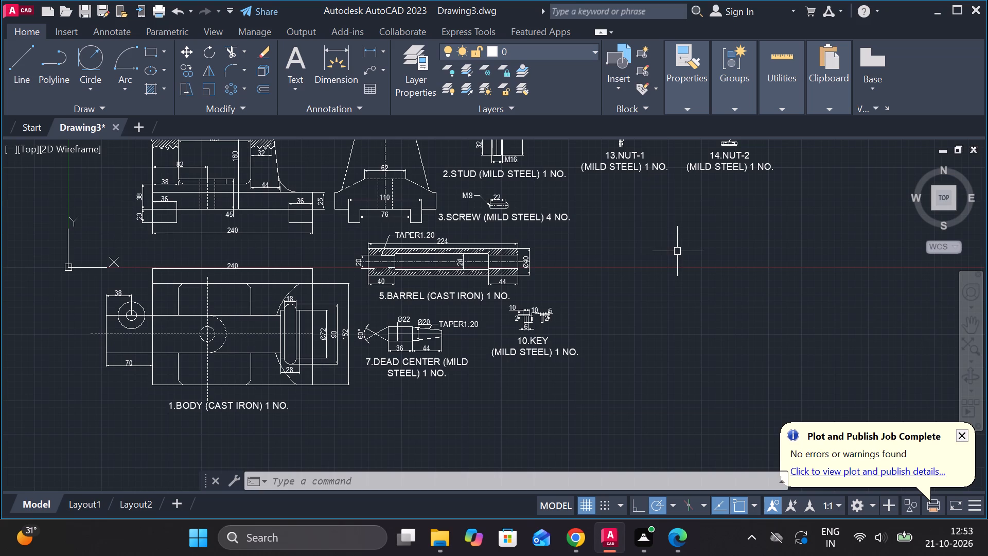
scroll(677, 250, "up", 1)
middle_click_drag(595, 304, 554, 312)
scroll(520, 270, "down", 1)
scroll(521, 258, "up", 1)
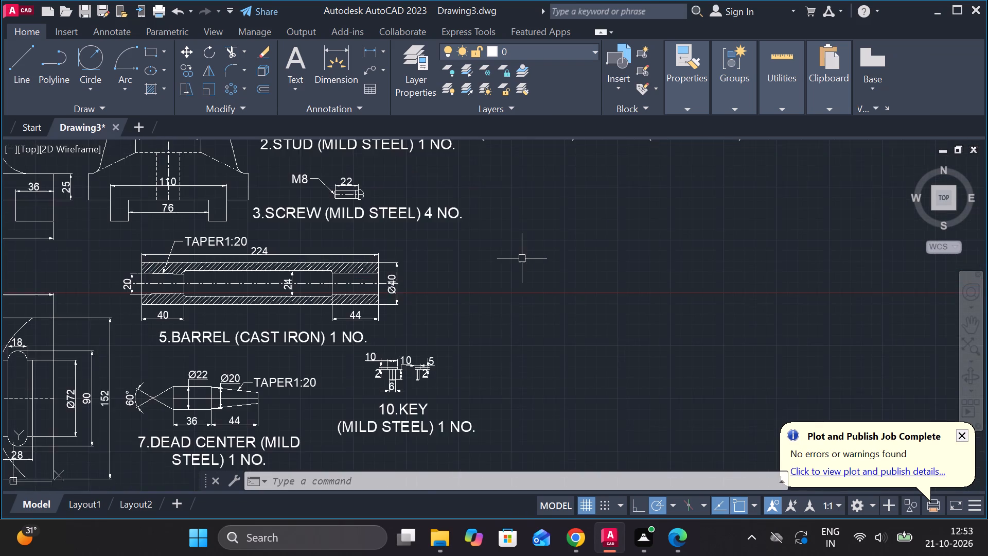
Draw a closed upright rectangle 3 wide and 26 high with lines in the empty space beneath the 13.NUT-1 label.
middle_click_drag(523, 325, 518, 389)
key("l")
key("Return")
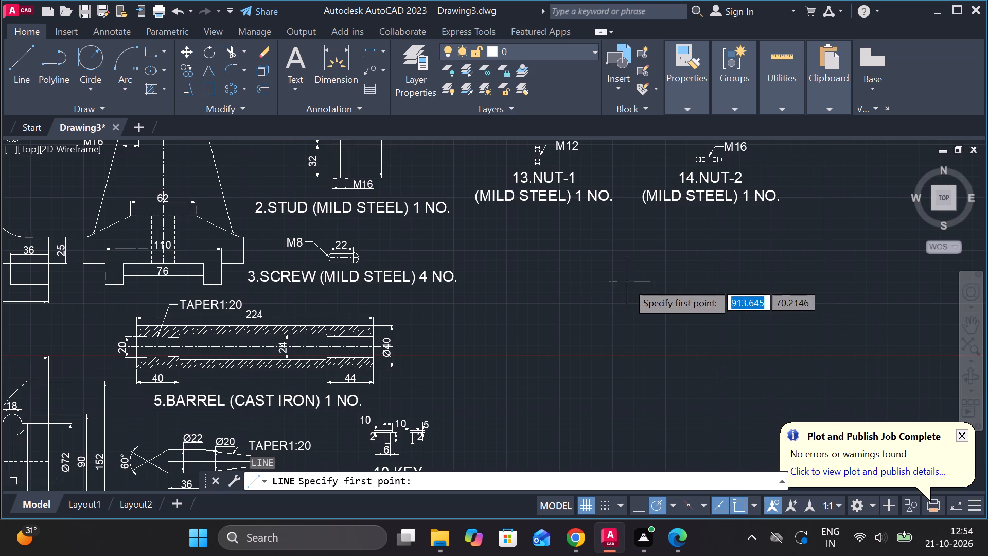
left_click(556, 288)
type("26")
key("space")
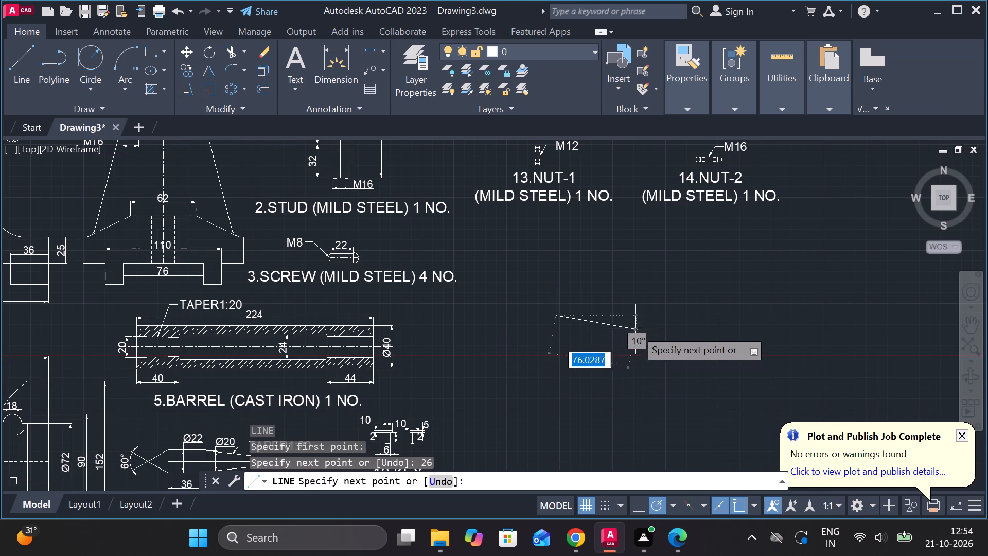
key("3")
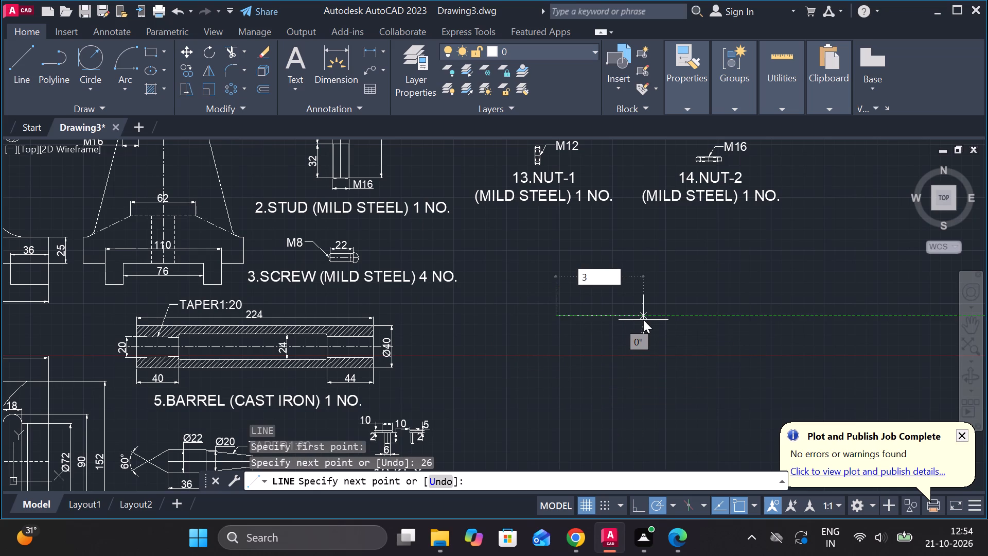
key("space")
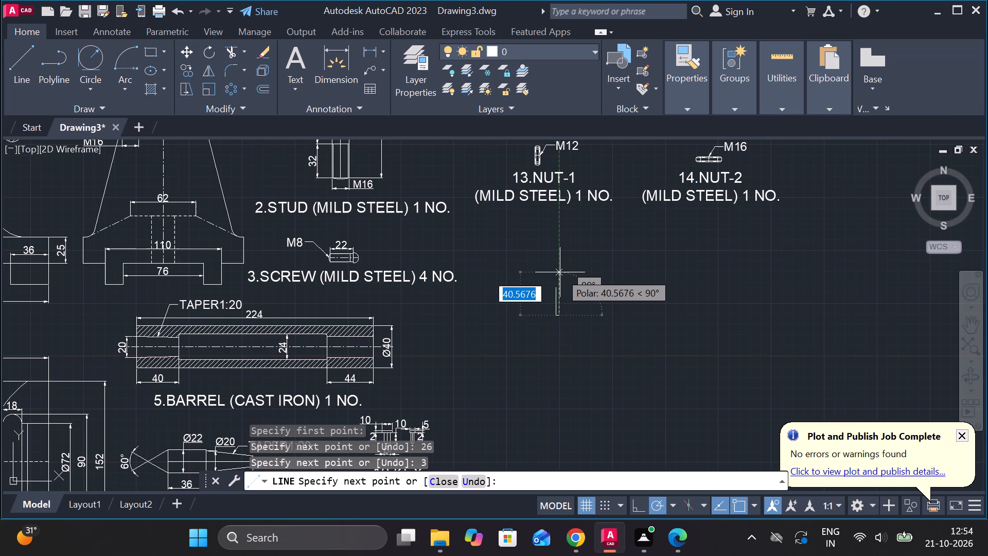
type("26")
key("space")
scroll(560, 272, "up", 2)
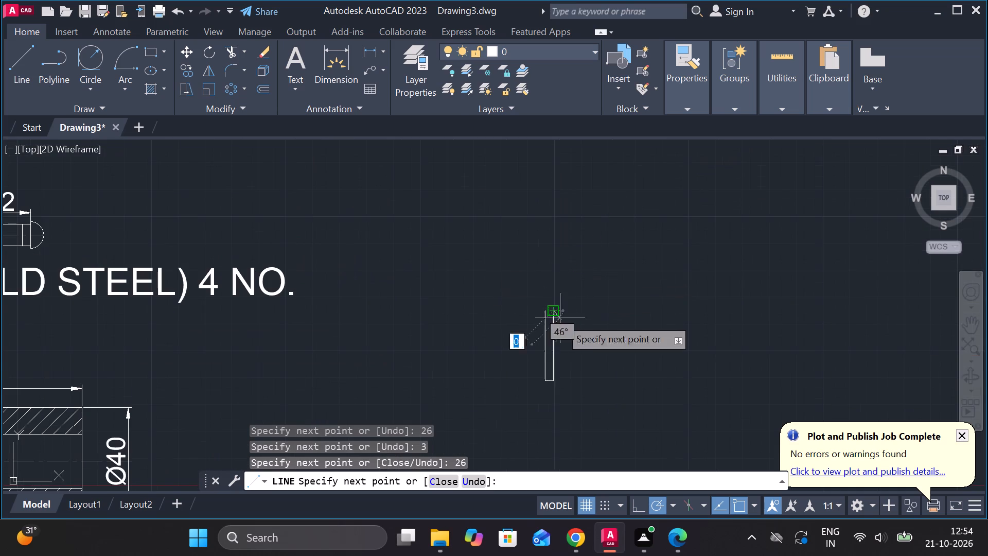
left_click(538, 314)
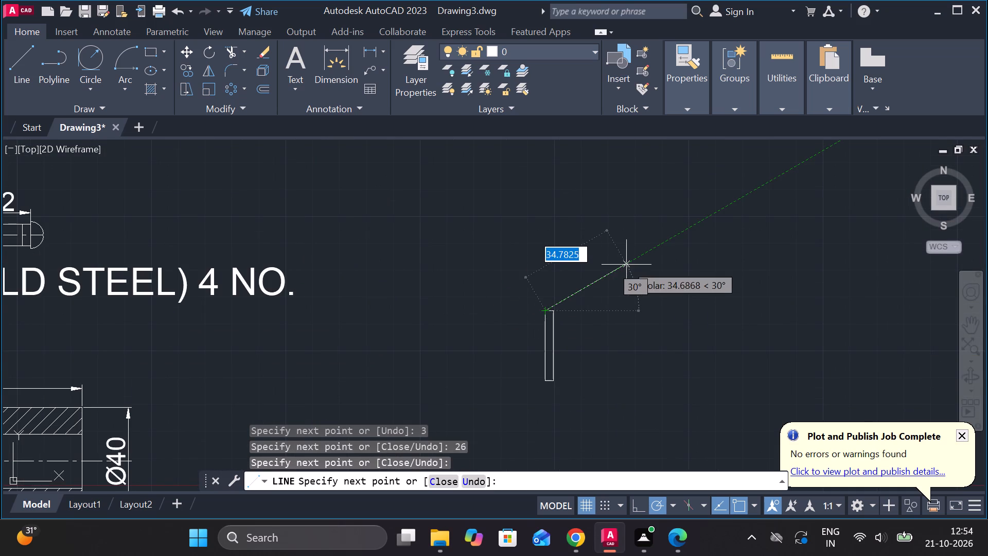
key("Escape")
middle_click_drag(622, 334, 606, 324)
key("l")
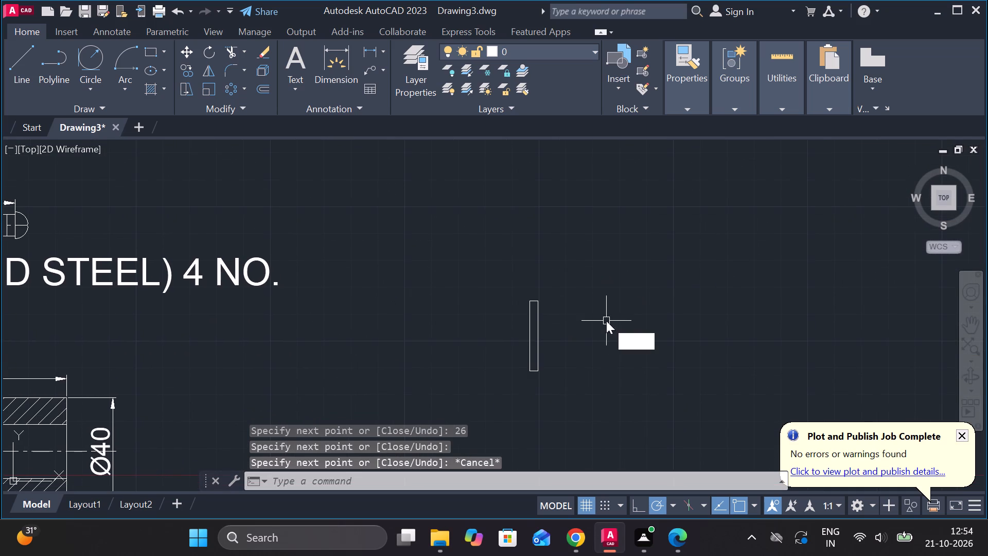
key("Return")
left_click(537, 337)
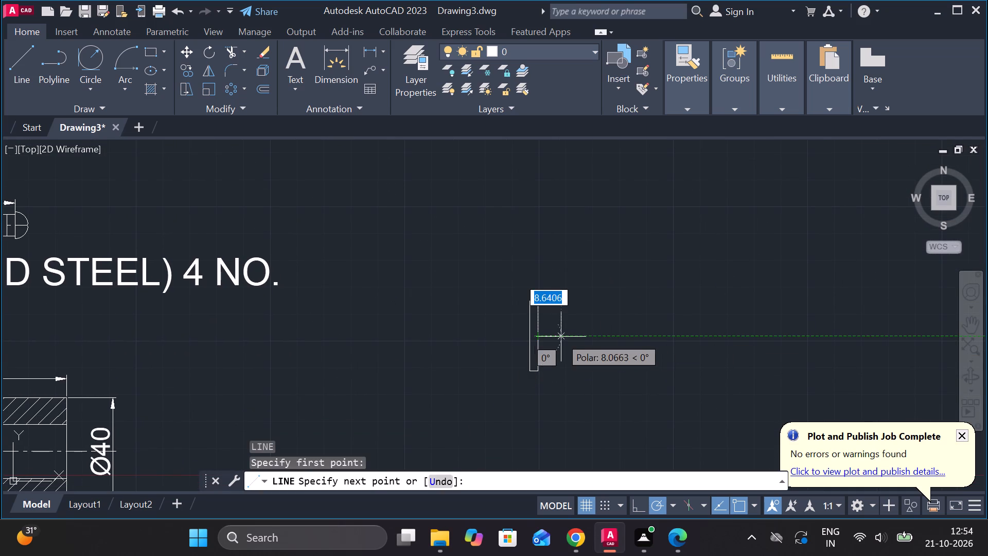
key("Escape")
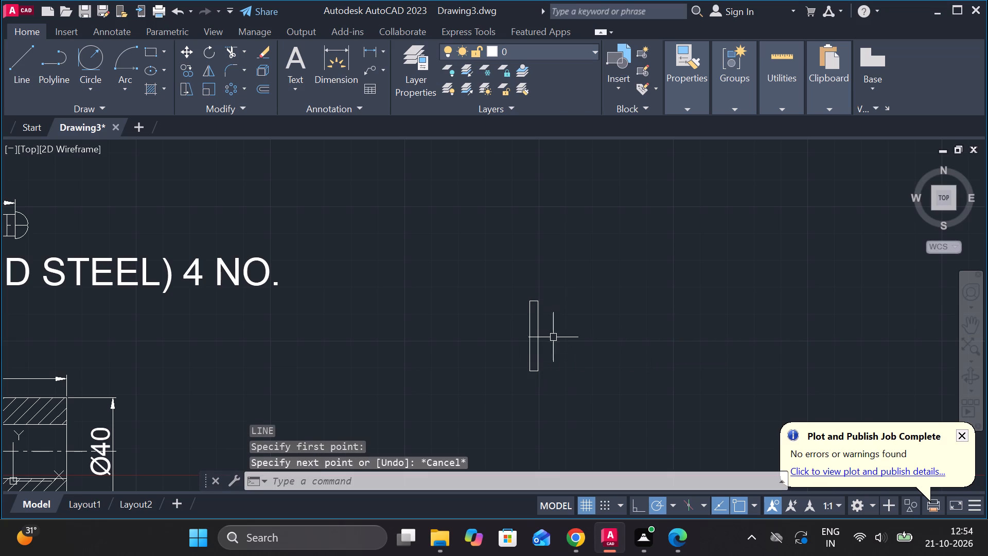
Draw a horizontal line about 13 long outward from the midpoint of the 3 by 26 rectangle's right side.
key("l")
key("Return")
left_click(543, 340)
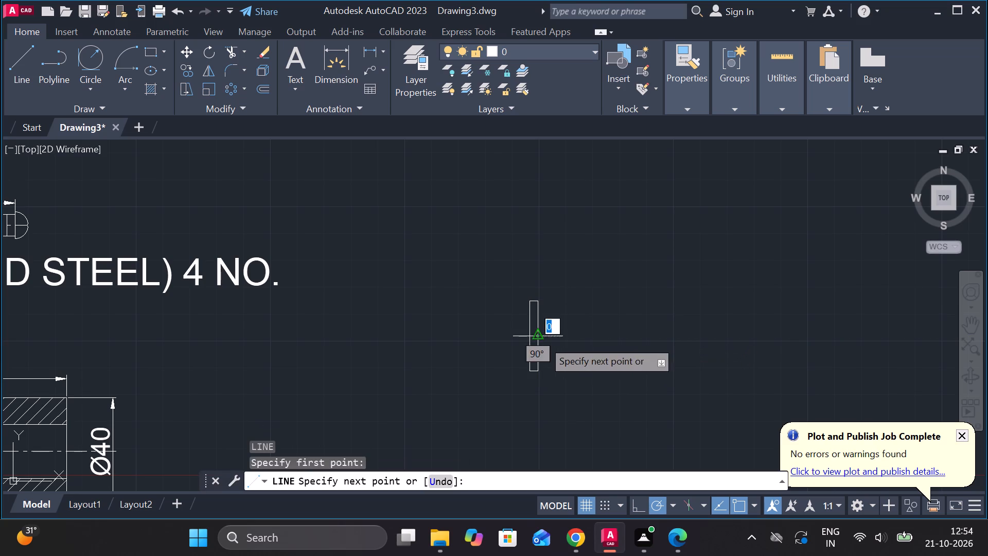
left_click(572, 340)
key("Escape")
Offset the horizontal centre line by 6 both above and below.
left_click(558, 337)
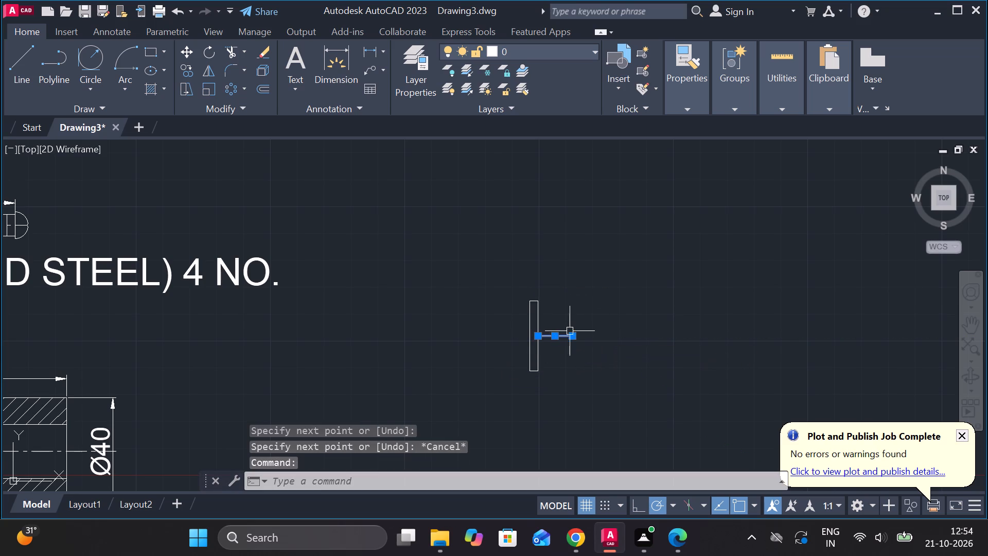
key("o")
key("Return")
key("Return")
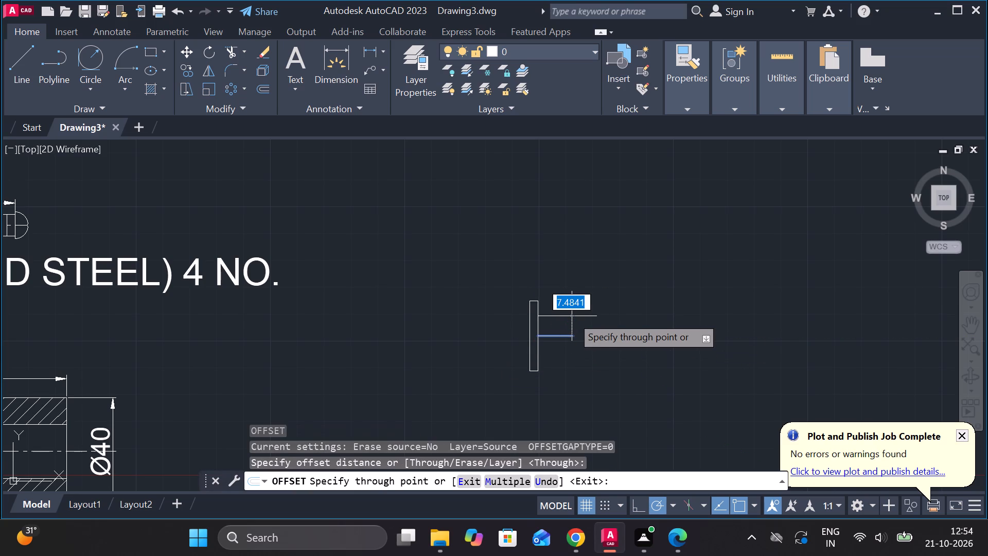
key("6")
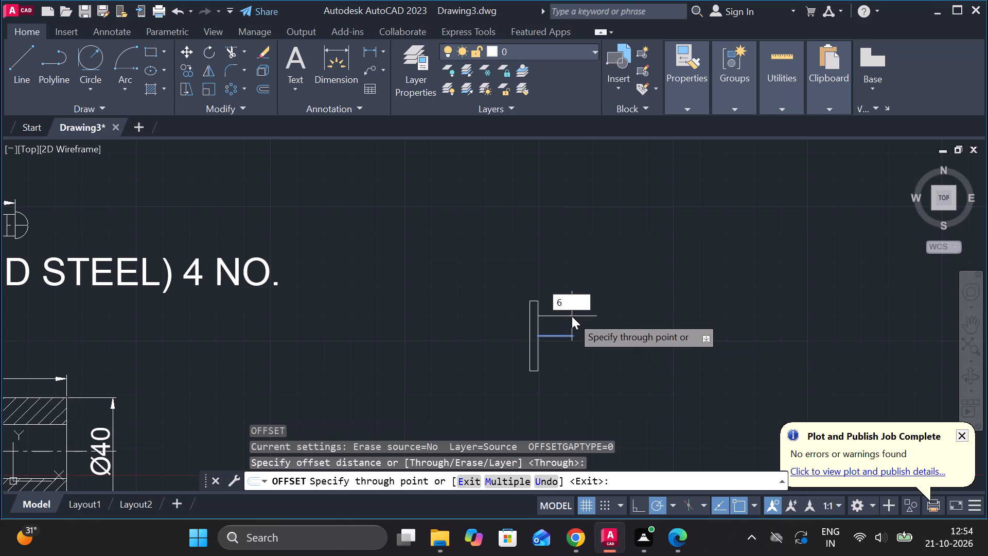
key("Return")
left_click(558, 337)
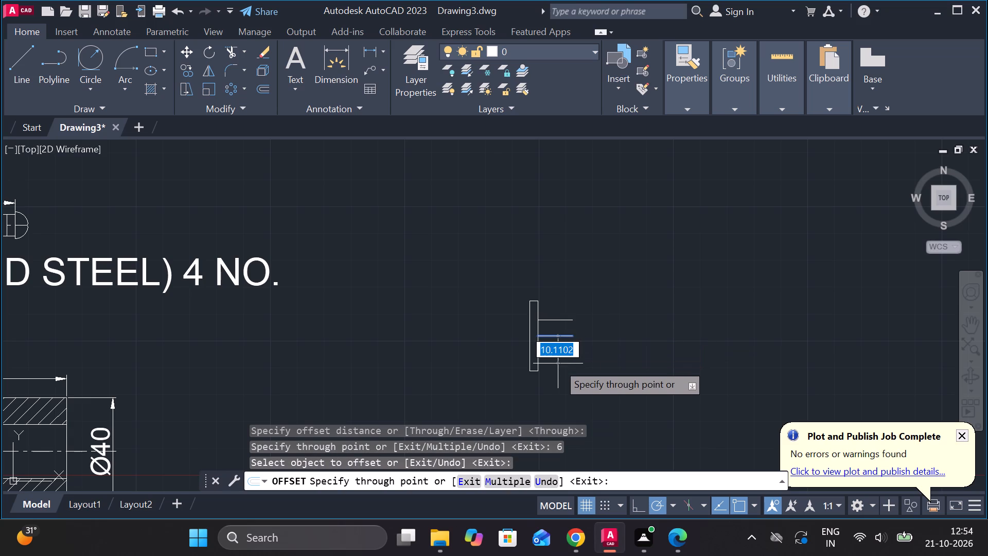
key("6")
key("Return")
scroll(558, 363, "up", 1)
left_click(550, 346)
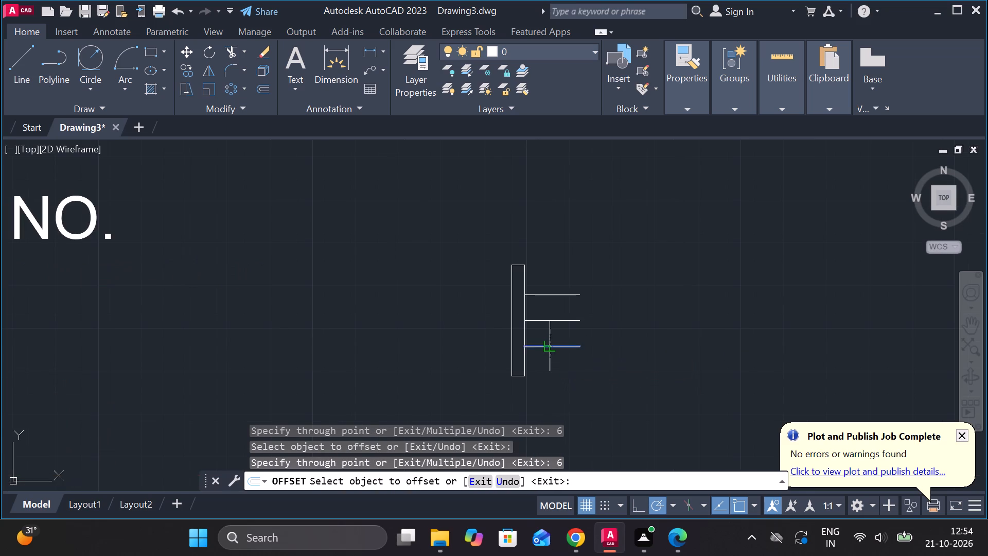
key("Escape")
Stretch the inner ends of all three horizontal lines through the rectangle and a little past its left side.
left_click(557, 347)
left_click(526, 348)
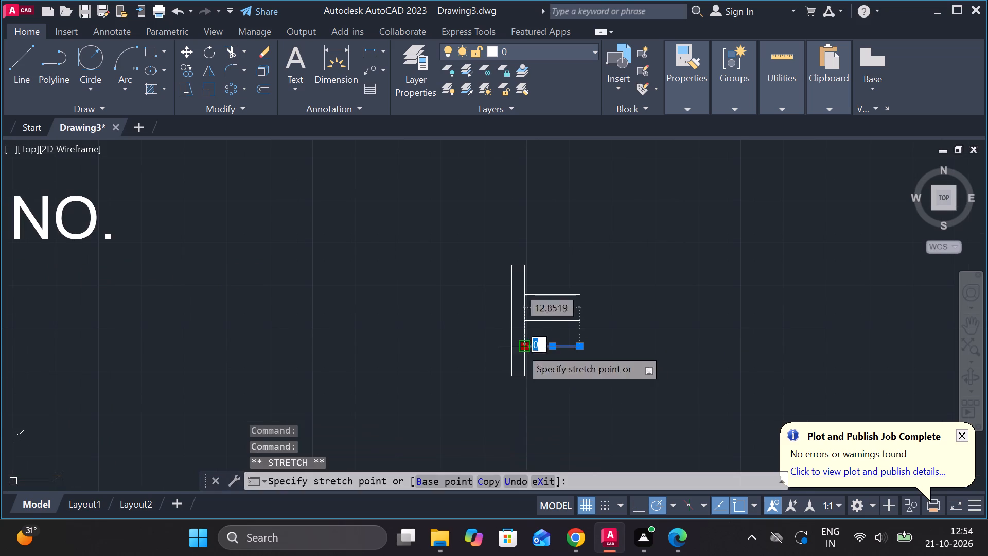
left_click(481, 348)
key("Escape")
left_click(538, 297)
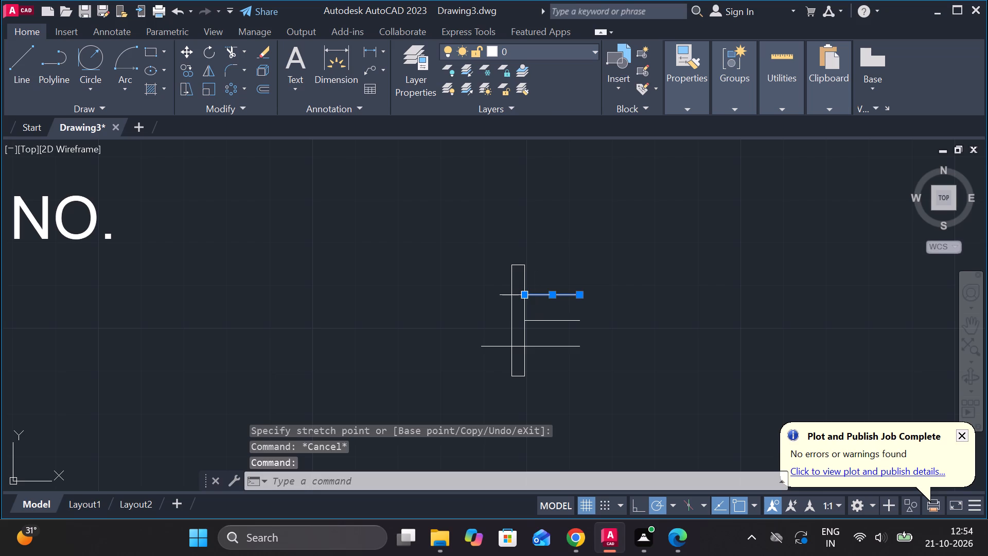
left_click(525, 297)
left_click(491, 299)
key("Escape")
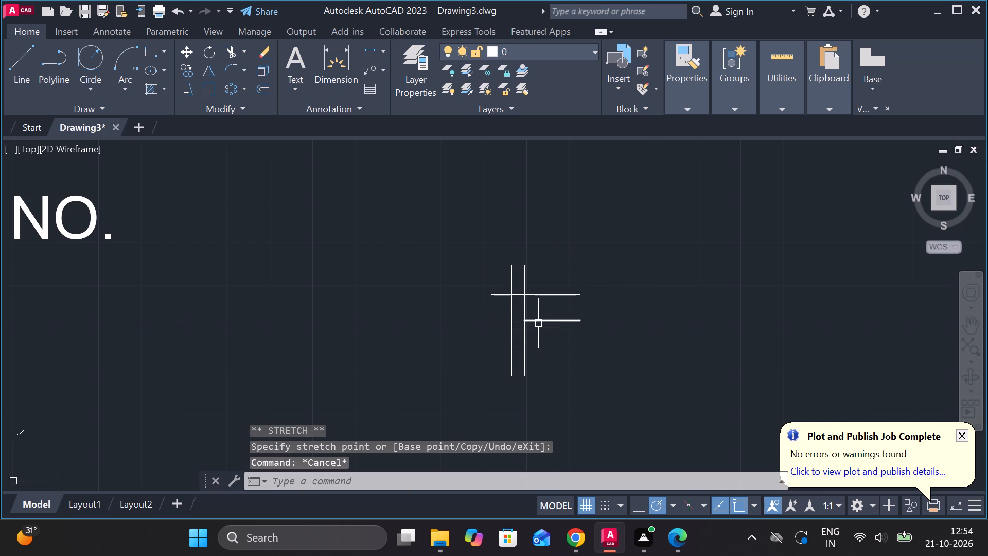
left_click(538, 323)
left_click(527, 322)
left_click(490, 323)
key("Escape")
Trim the upper and lower horizontal lines to the rectangle's two long sides, keeping the centre line extended.
type("TR")
key("space")
left_click(559, 297)
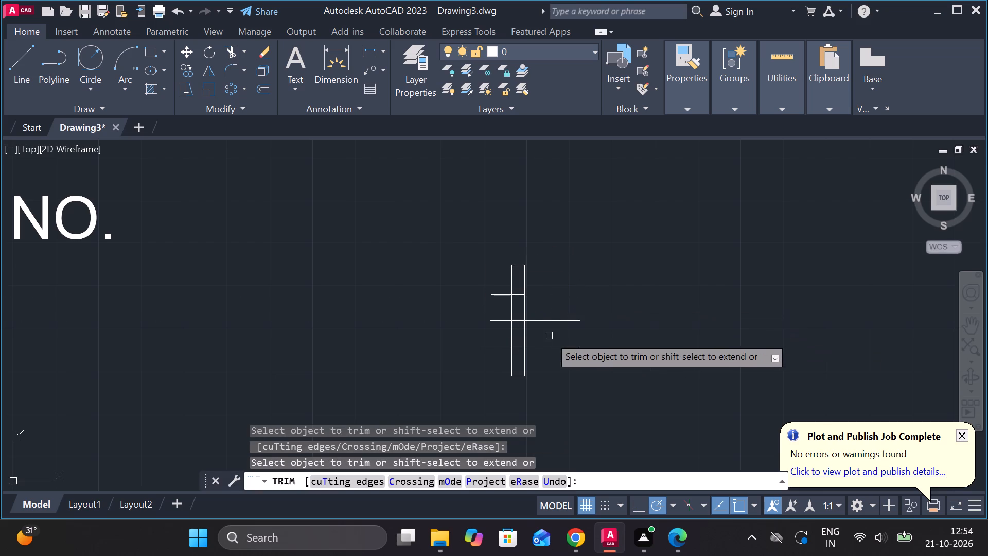
left_click(549, 344)
left_click_drag(491, 282, 496, 301)
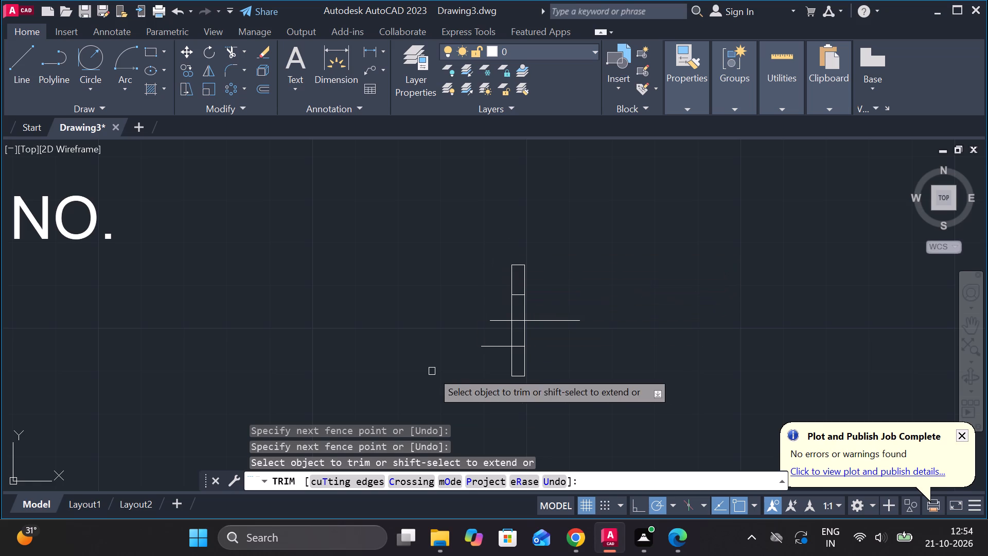
left_click(486, 347)
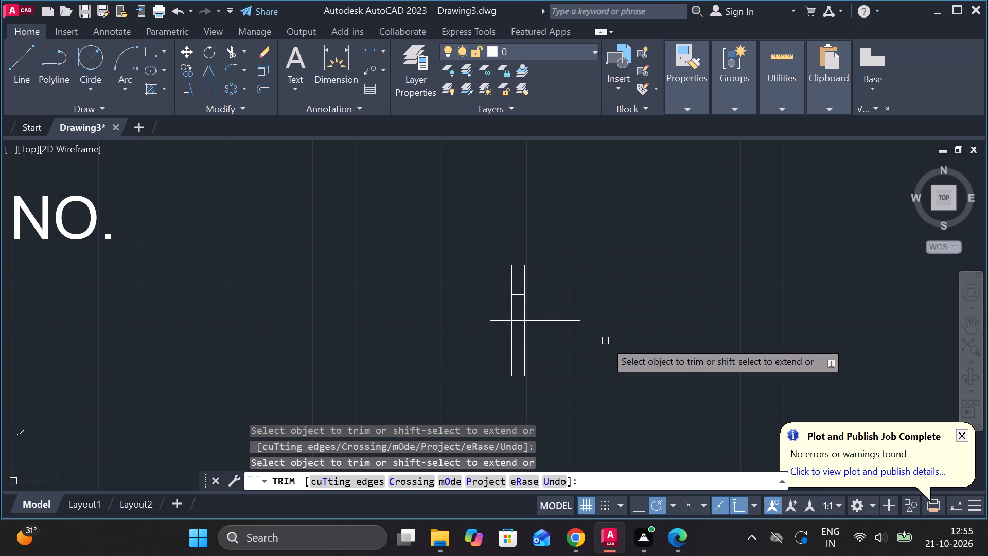
key("Escape")
Add a linear dimension for the rectangle's width above its top edge.
left_click(370, 56)
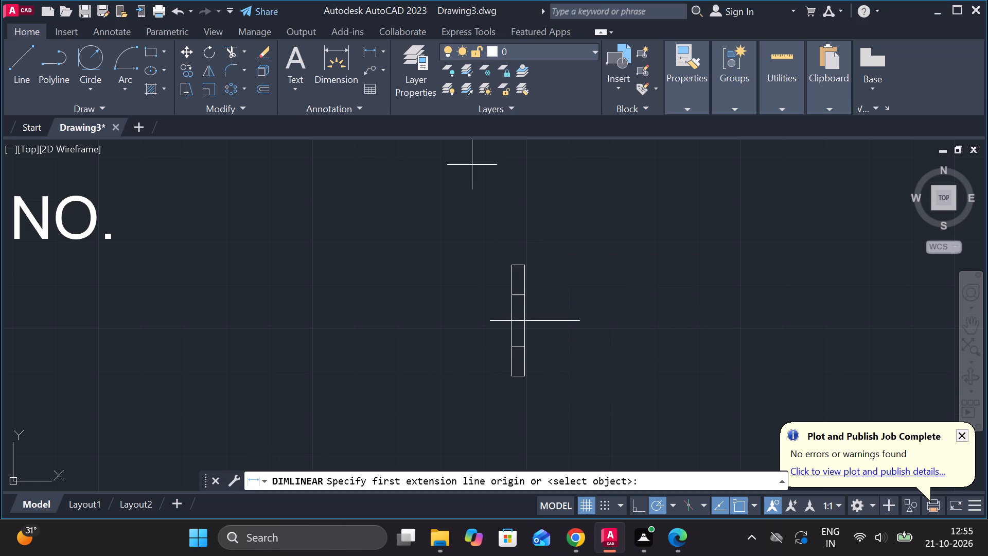
left_click(506, 265)
left_click(528, 265)
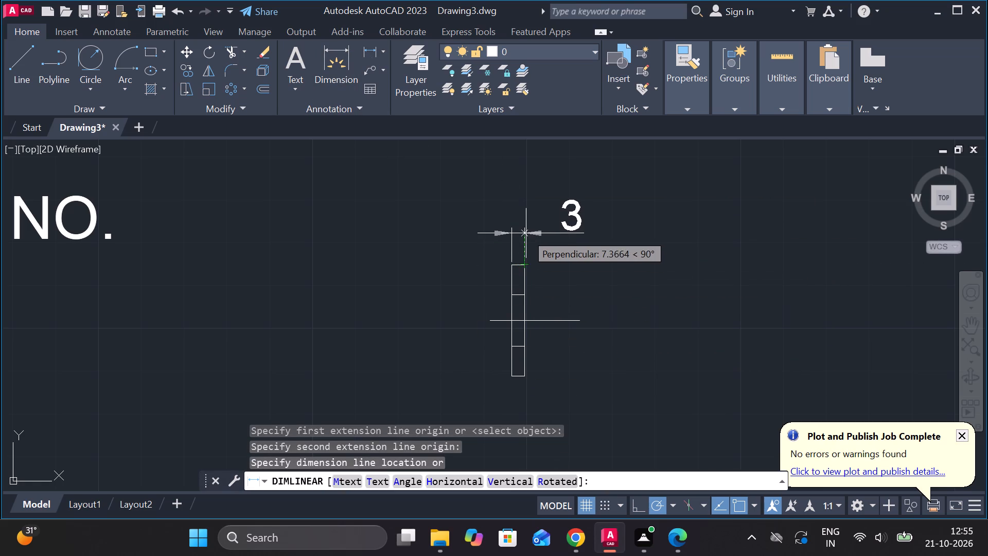
left_click(526, 233)
Dimension the rectangle's full height along its left side and put a diameter symbol before the value.
key("space")
left_click(513, 267)
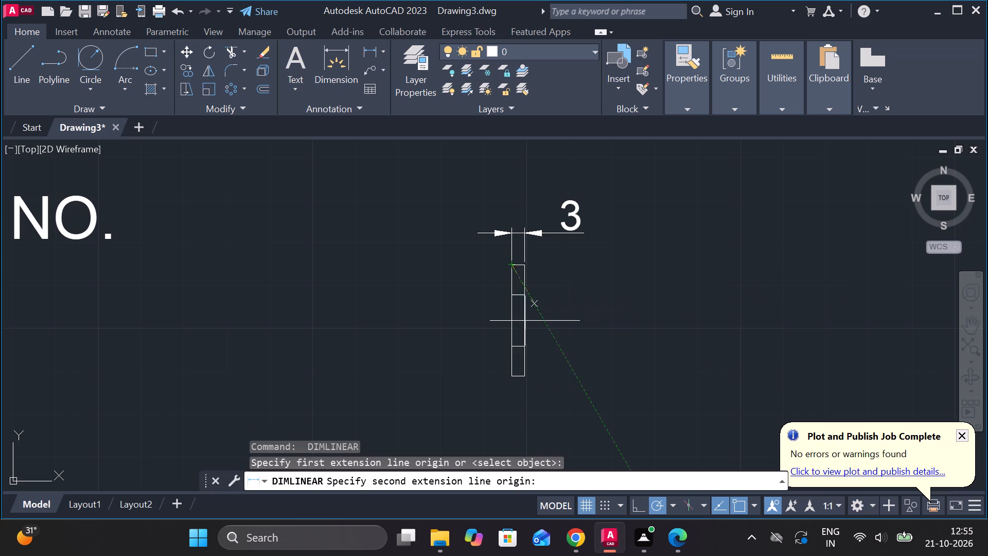
left_click(511, 376)
left_click(477, 360)
double_click(462, 325)
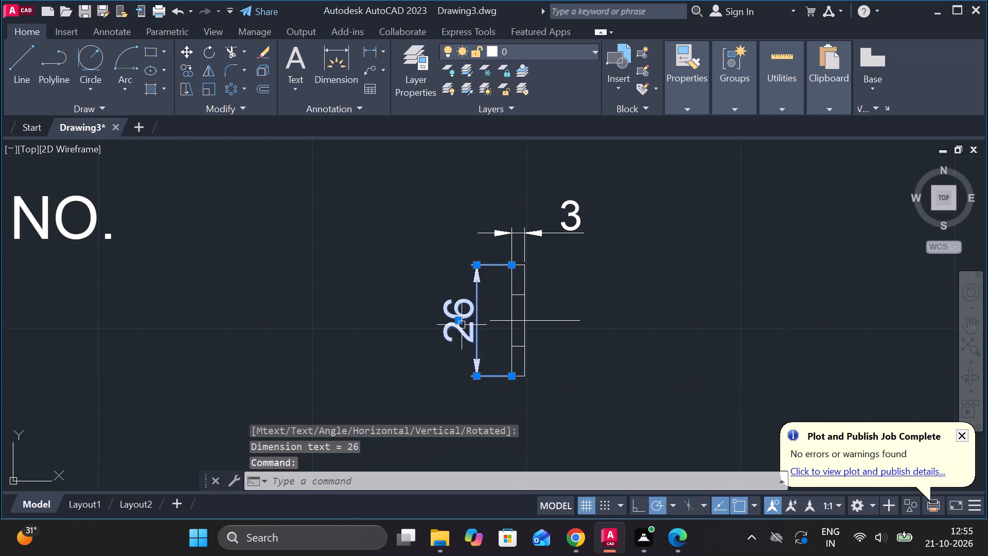
left_click(661, 93)
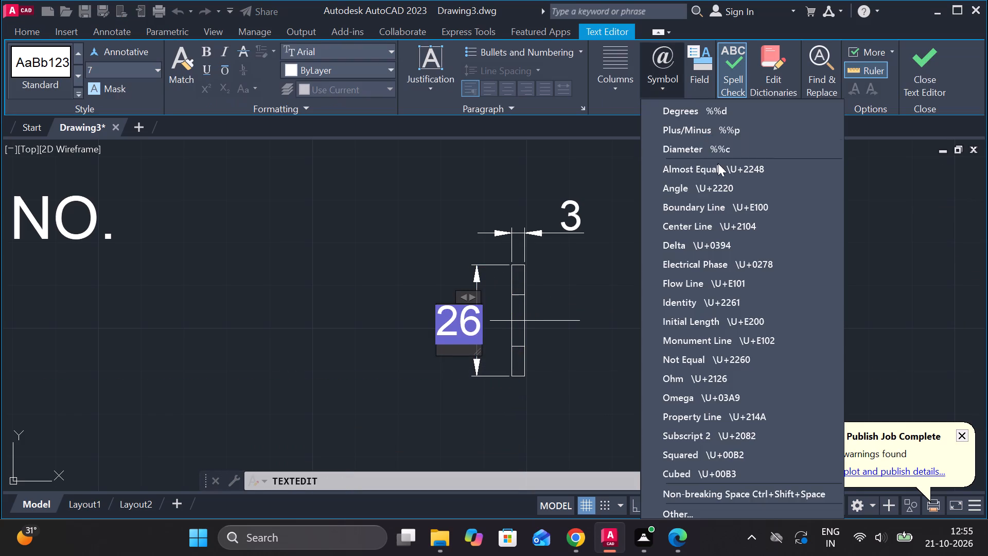
left_click(668, 155)
left_click(918, 73)
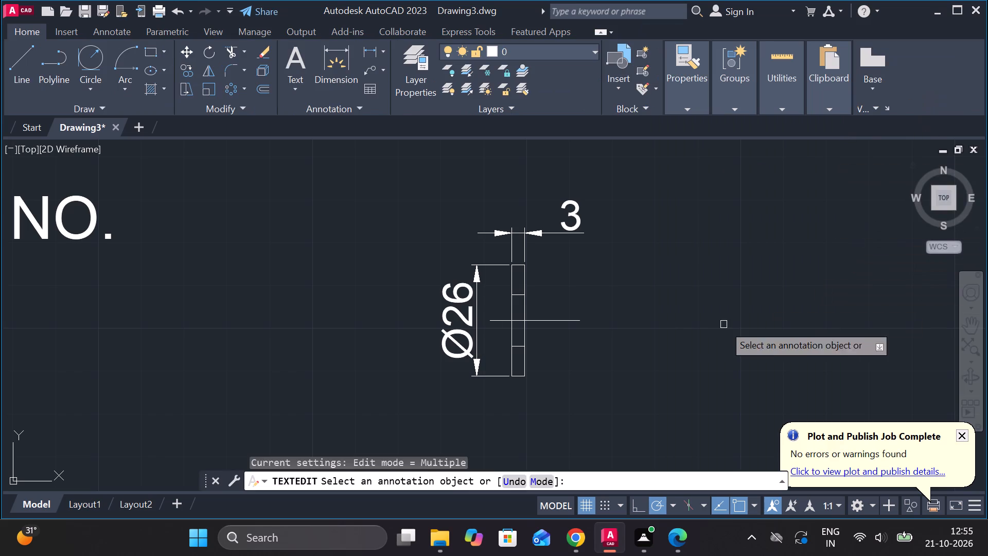
Dimension the distance between the two inner hole lines on the right side and put a diameter symbol before the value.
left_click(368, 46)
left_click(532, 292)
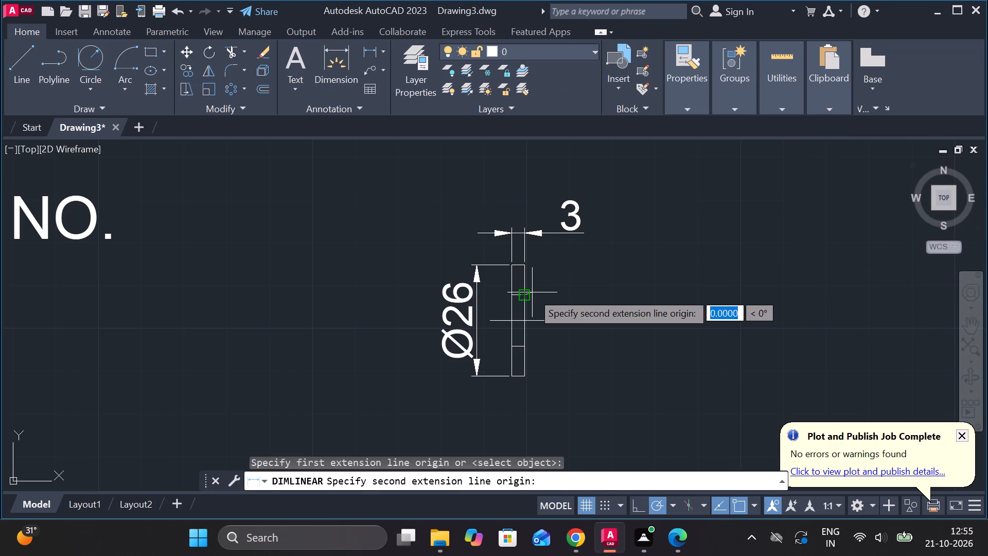
left_click(526, 349)
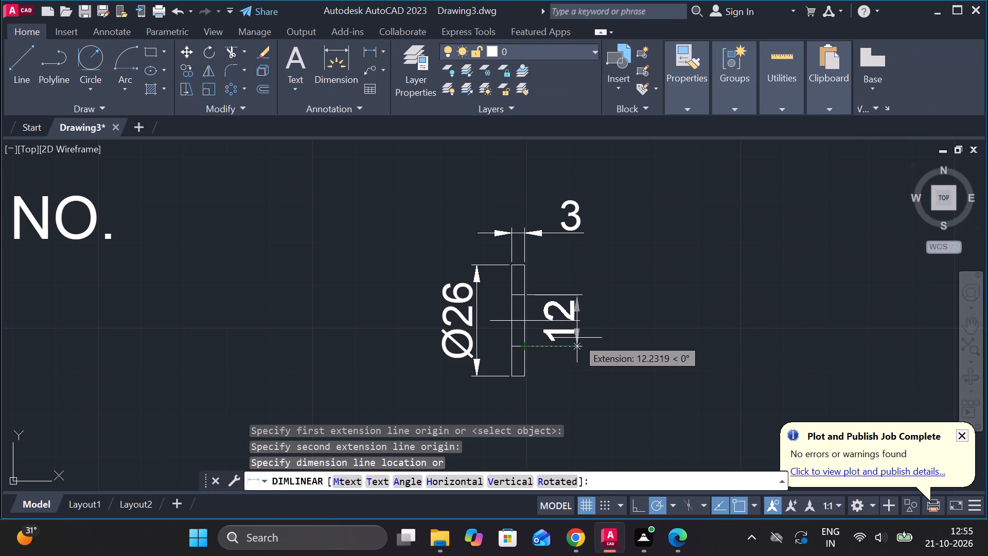
left_click(577, 338)
double_click(564, 326)
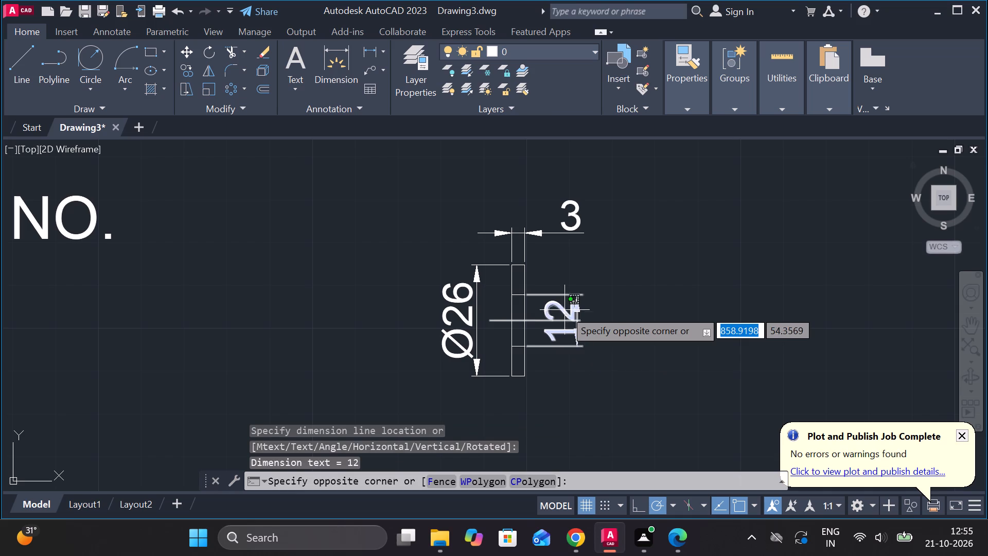
double_click(564, 310)
key("Escape")
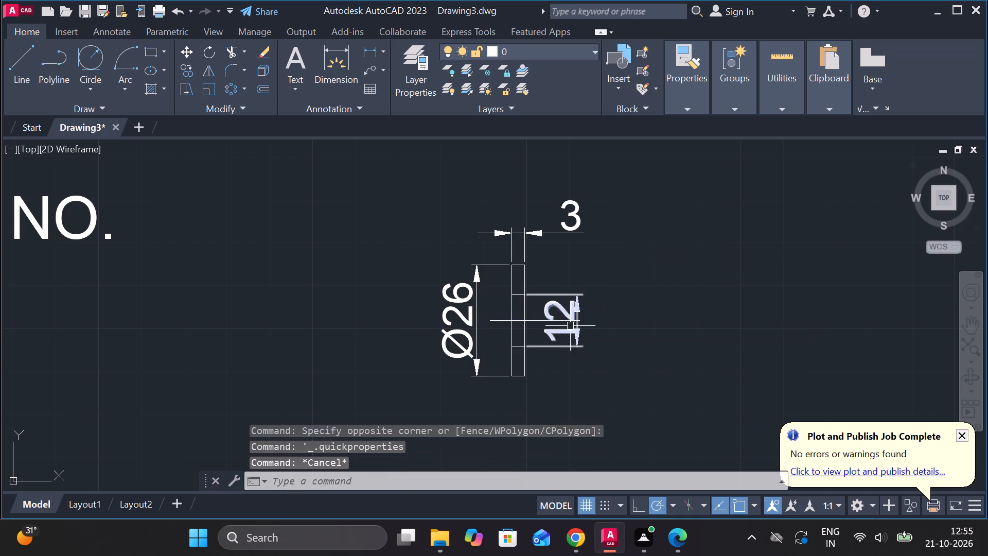
double_click(566, 308)
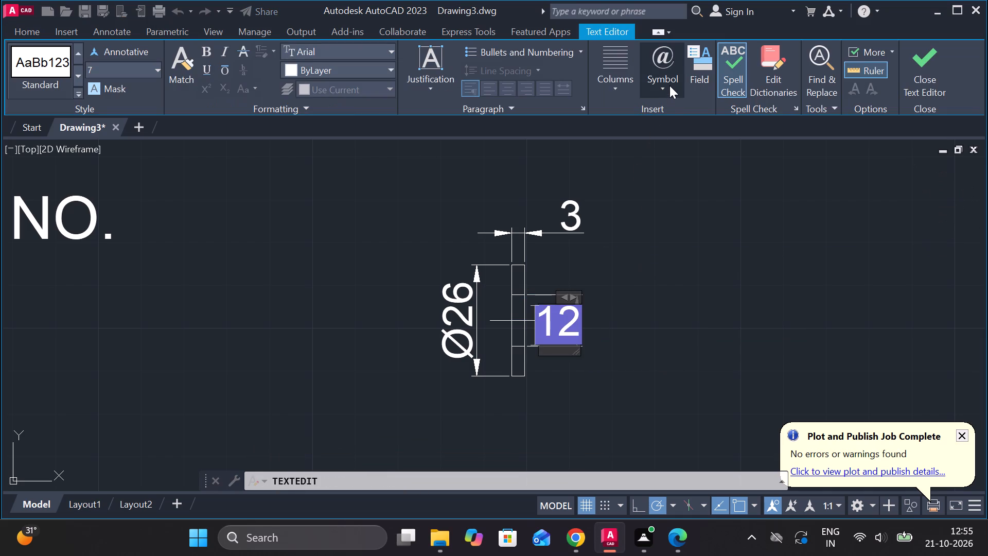
left_click(669, 85)
left_click(707, 156)
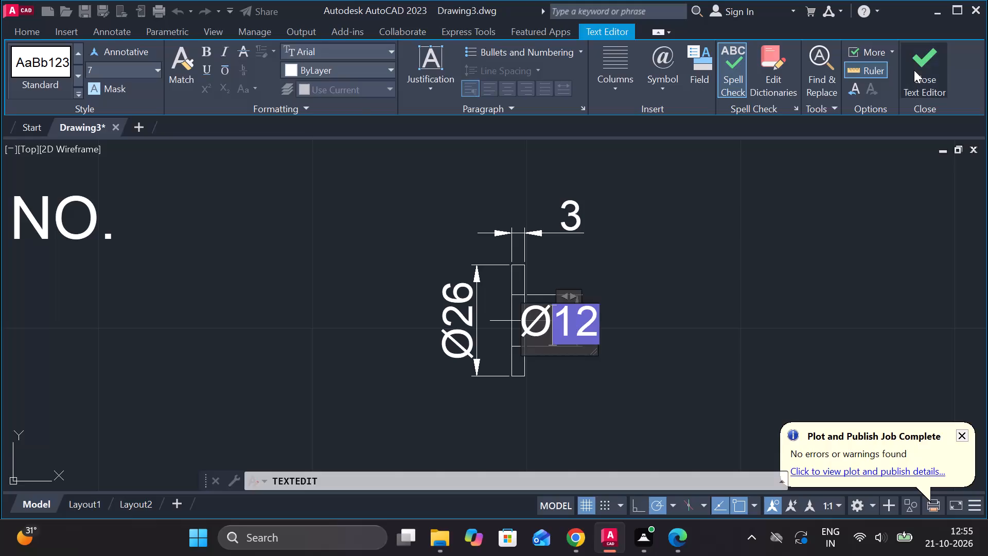
left_click(914, 70)
key("Escape")
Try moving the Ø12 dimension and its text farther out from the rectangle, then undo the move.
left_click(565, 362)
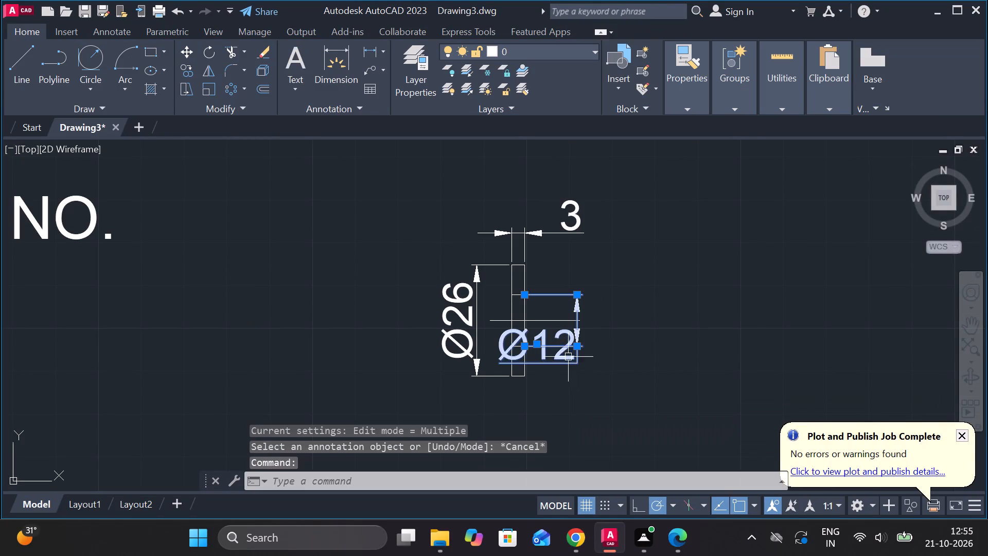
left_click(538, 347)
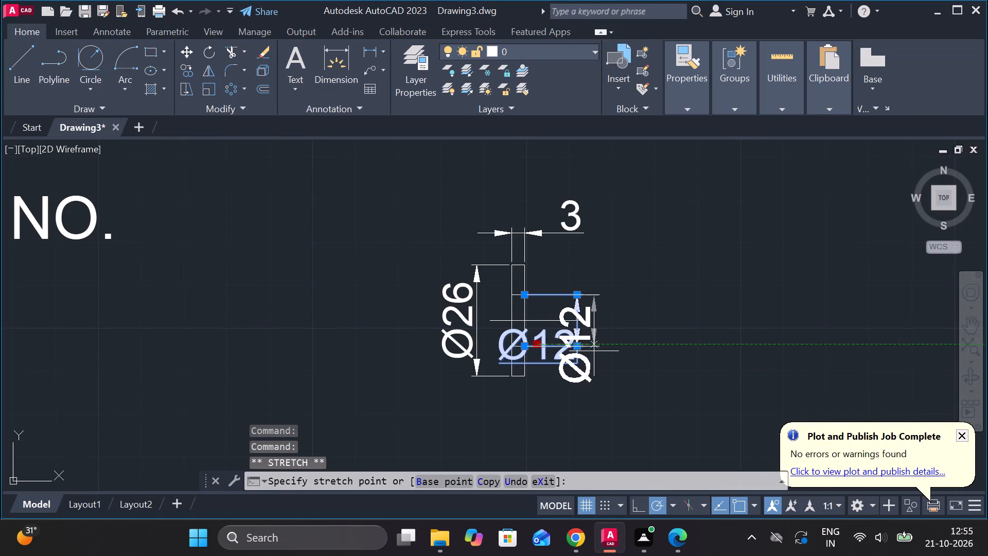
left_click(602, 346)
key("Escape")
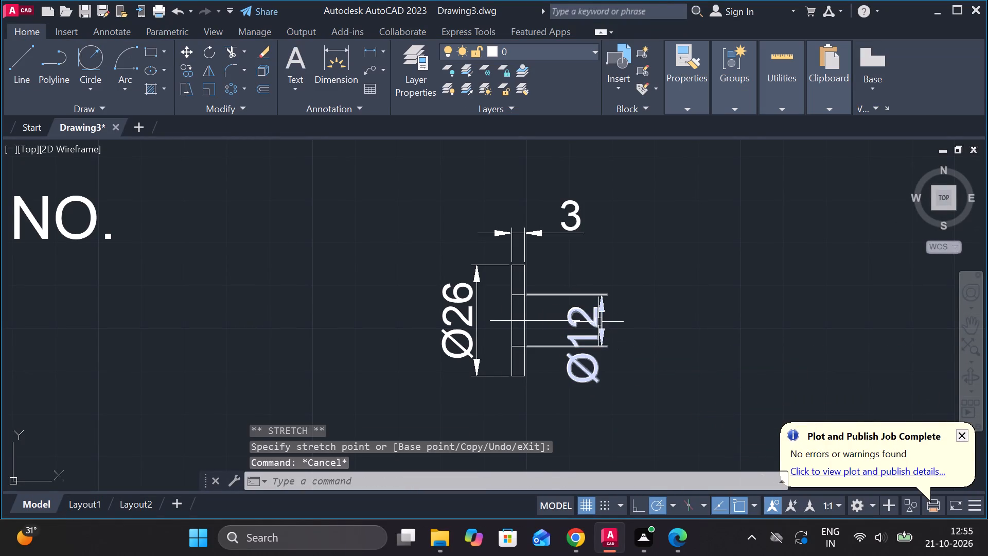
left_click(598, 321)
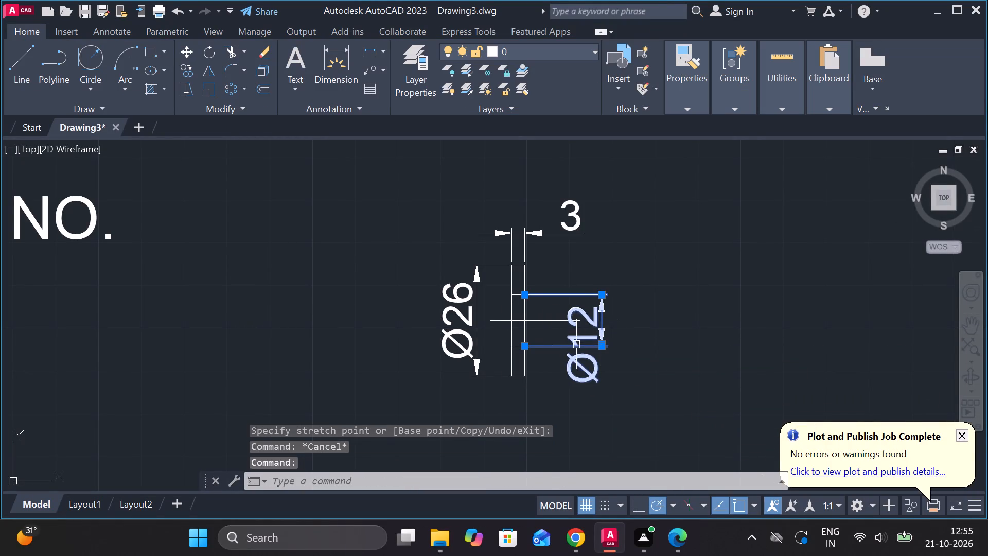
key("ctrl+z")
Move the Ø12 dimension text above its extension lines and bring the dimension line closer to the rectangle.
left_click(561, 351)
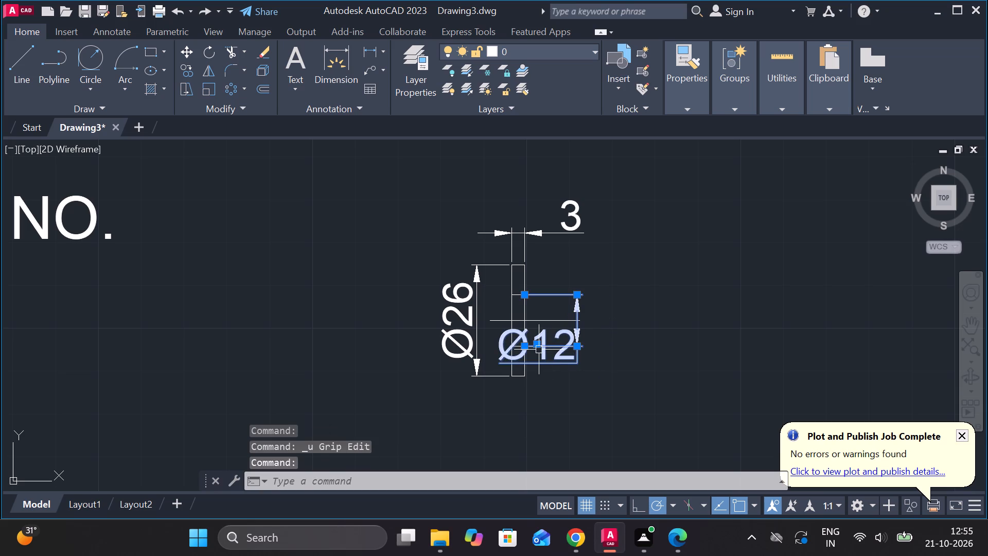
left_click(538, 347)
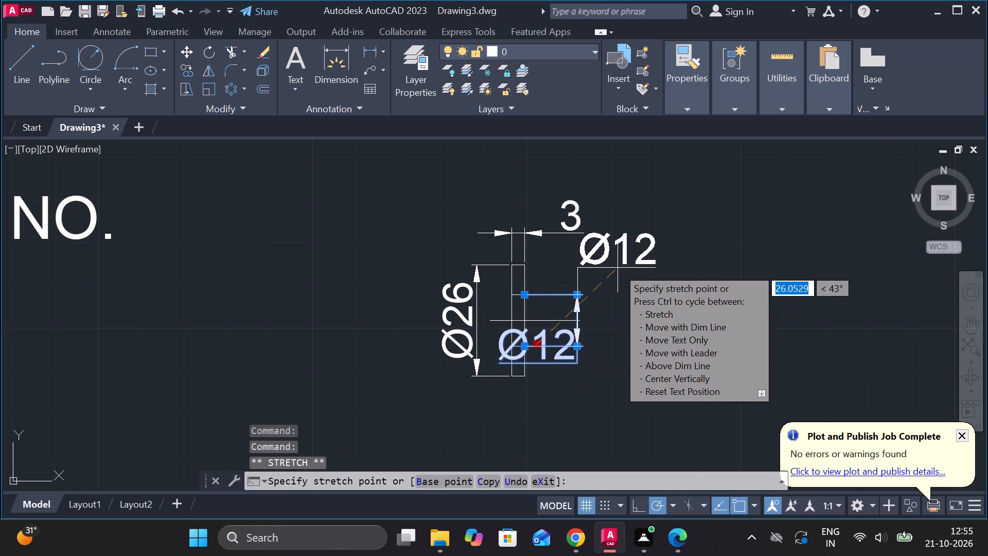
left_click(593, 279)
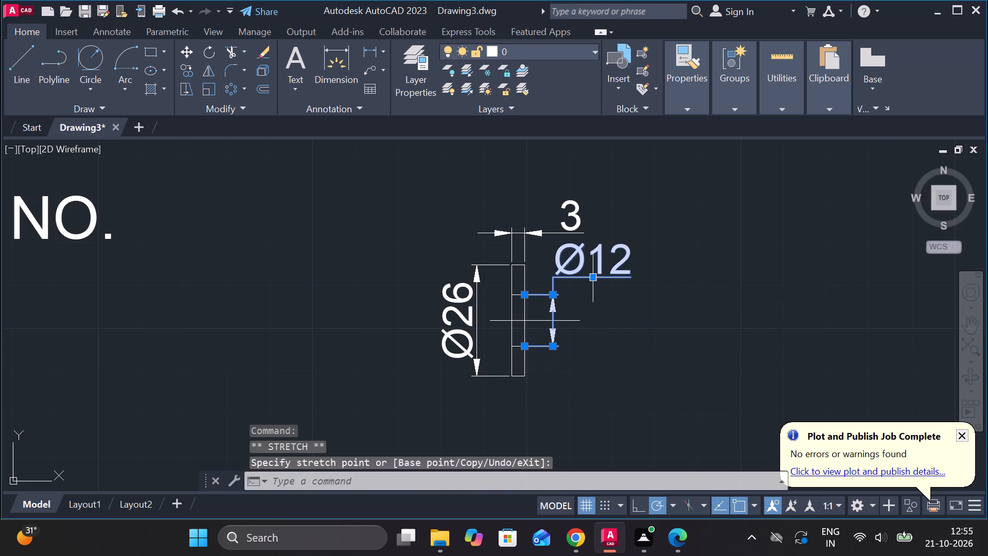
Copy the 15.WASHER (MILD STEEL) 2 NO. label to just below the dimensioned Ø26 disc.
key("Escape")
key("Escape")
scroll(643, 344, "down", 1)
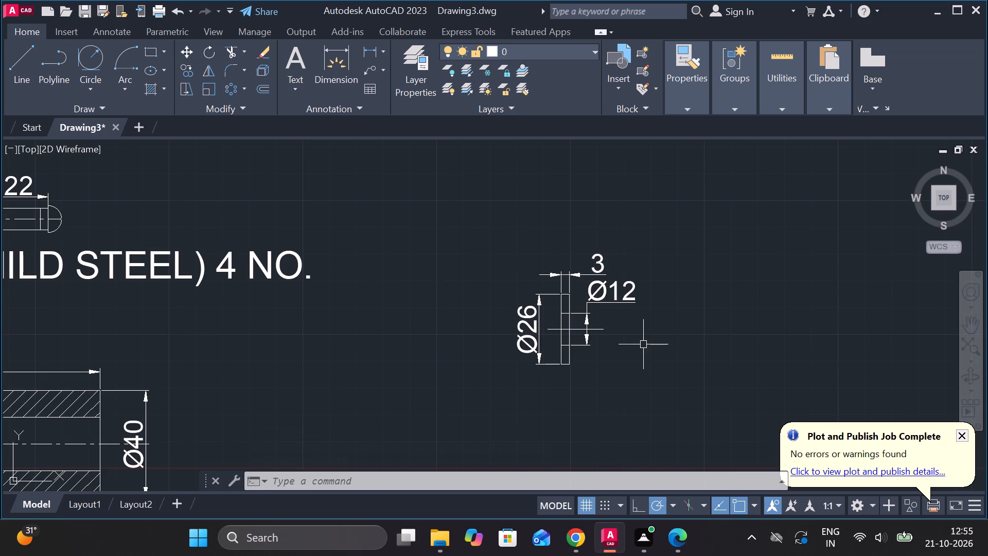
scroll(643, 344, "down", 1)
scroll(671, 285, "down", 2)
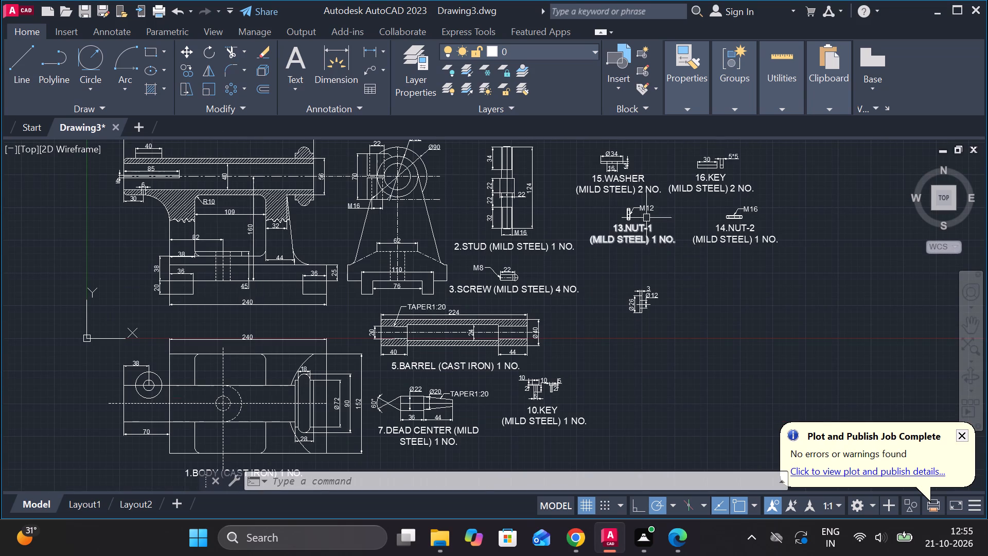
scroll(637, 186, "up", 2)
left_click(599, 170)
type("CO")
key("Return")
left_click(543, 250)
scroll(544, 265, "down", 1)
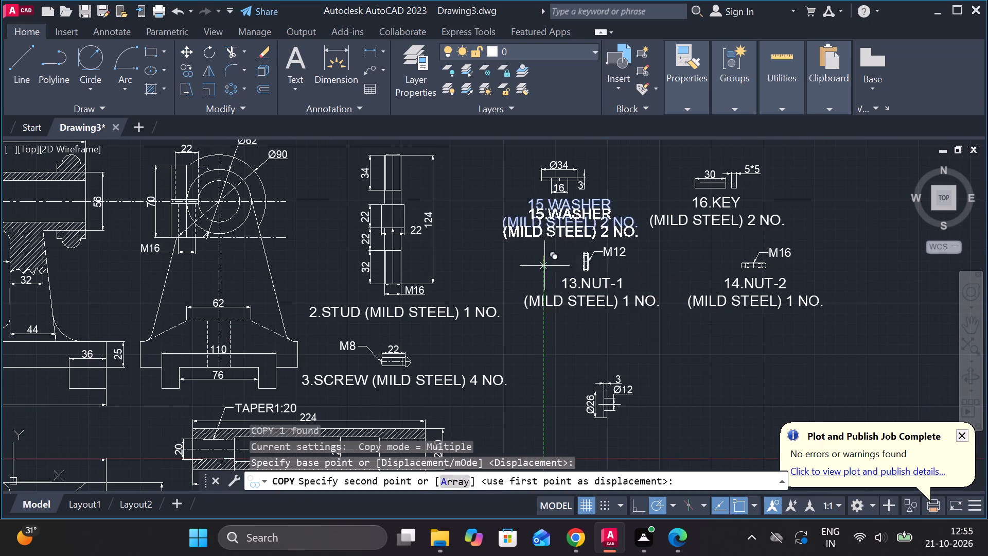
middle_click_drag(572, 410, 541, 359)
scroll(532, 406, "up", 1)
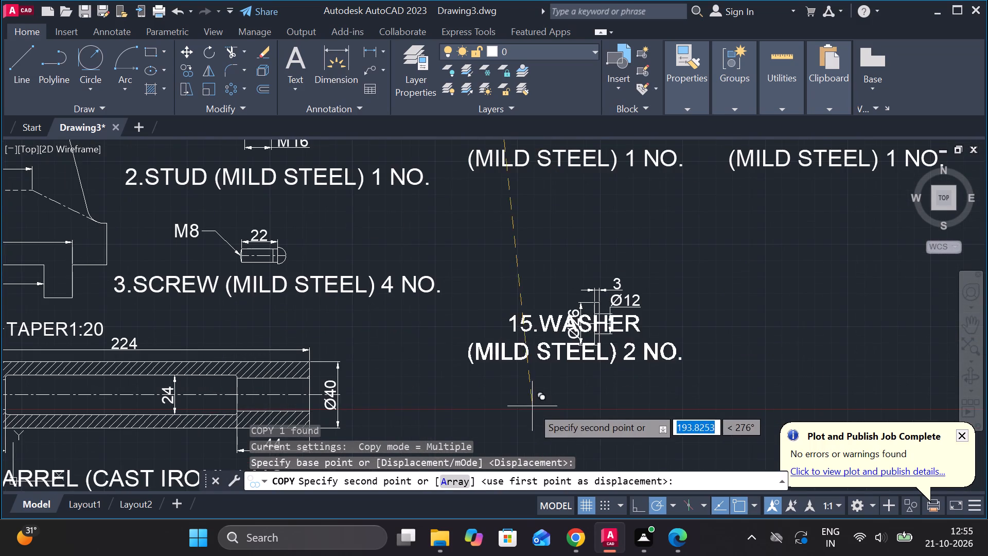
middle_click_drag(571, 450, 544, 404)
scroll(538, 387, "up", 1)
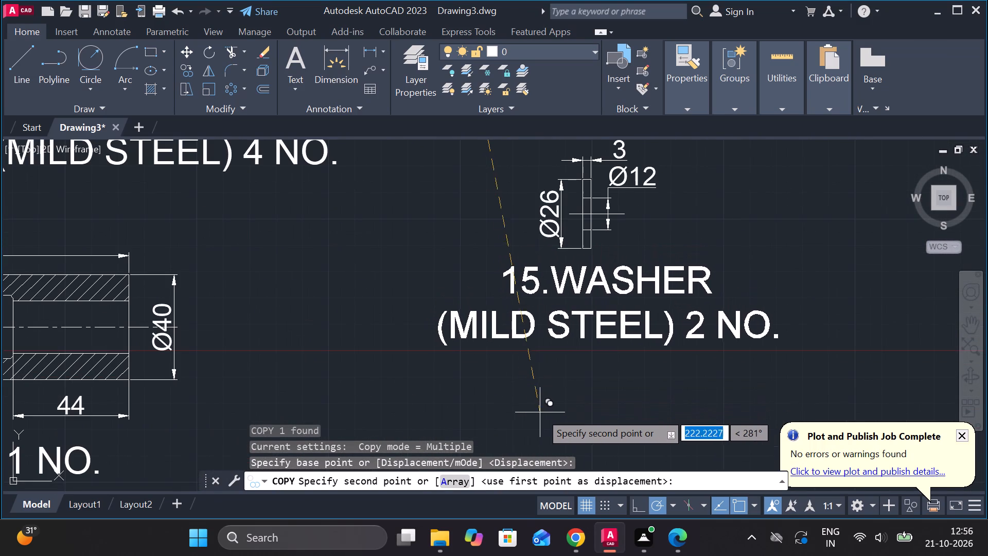
left_click(542, 412)
key("Escape")
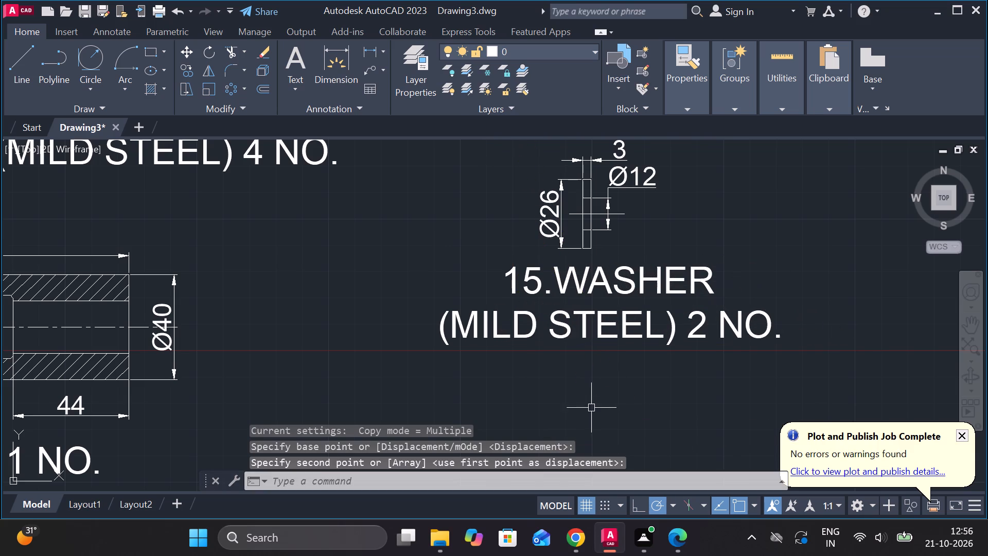
Edit the copied label under the Ø26 disc to read "12.WASHER (MILD STEEL) 1 NO.".
double_click(711, 326)
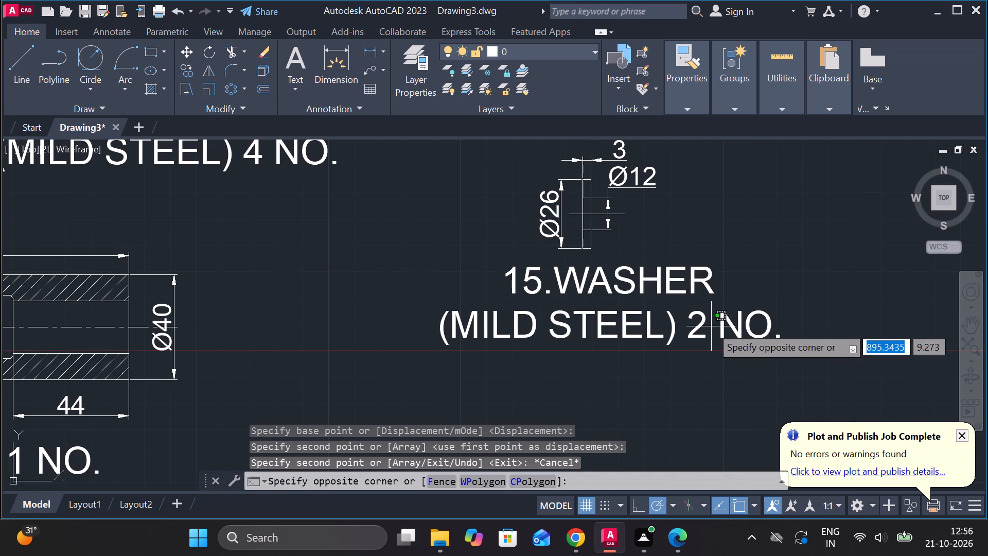
key("Escape")
double_click(532, 276)
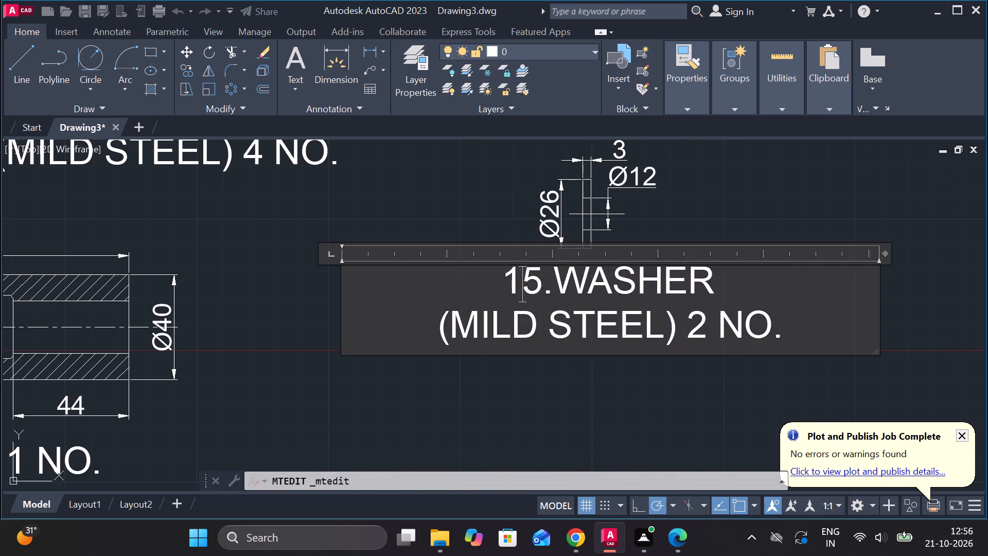
left_click(547, 282)
key("BackSpace")
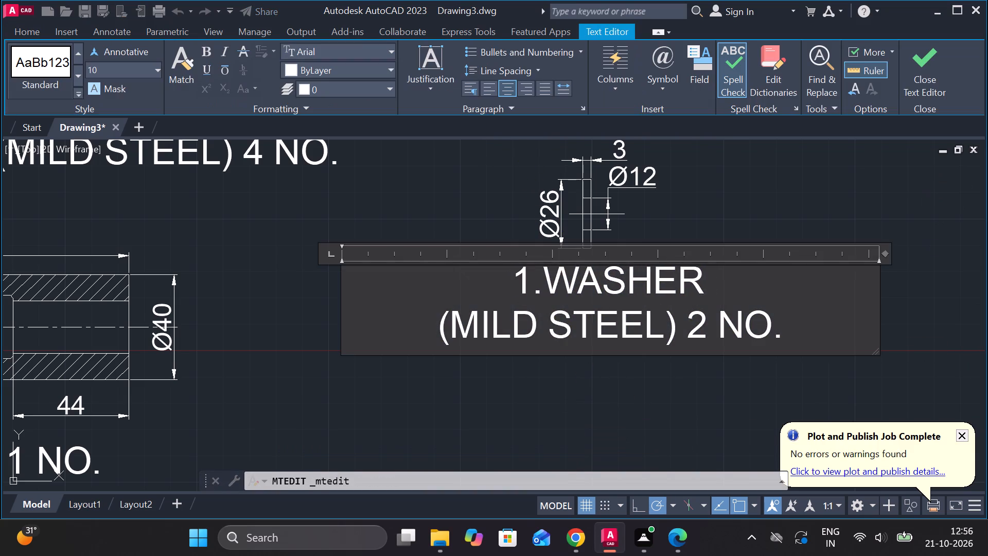
key("BackSpace")
key("1")
key("2")
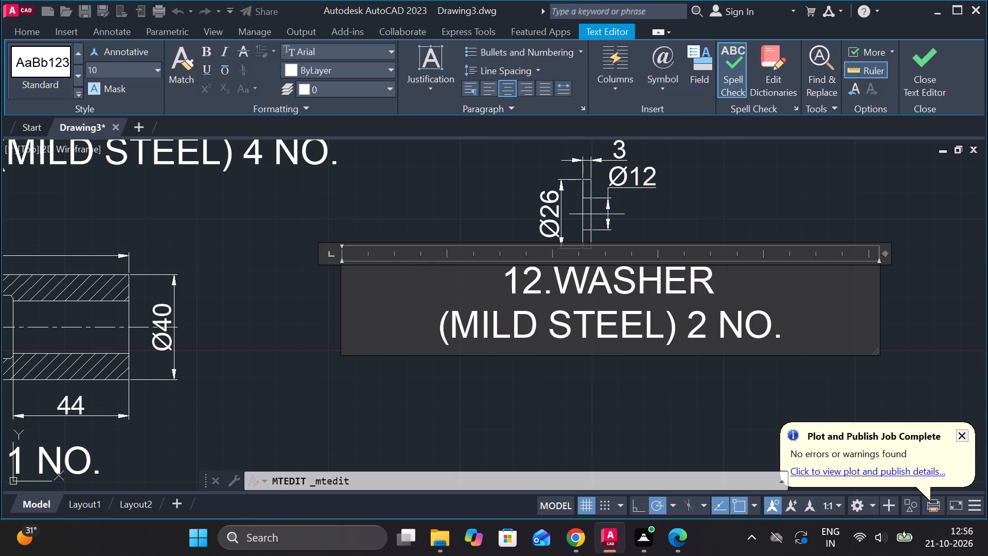
key("Down")
key("Right")
key("Right")
key("Right")
key("Right")
key("Right")
key("Right")
key("Right")
key("Right")
key("Right")
key("BackSpace")
key("1")
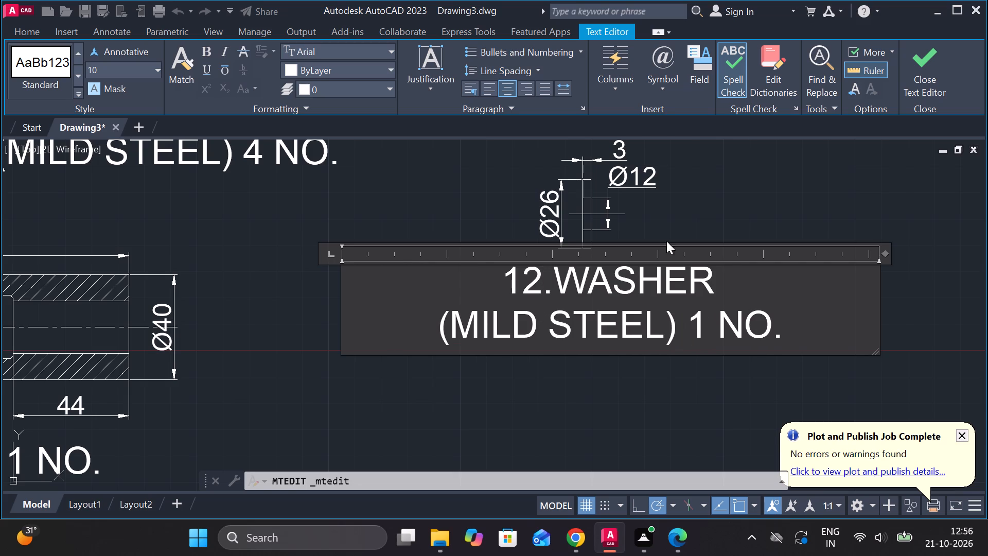
left_click(905, 62)
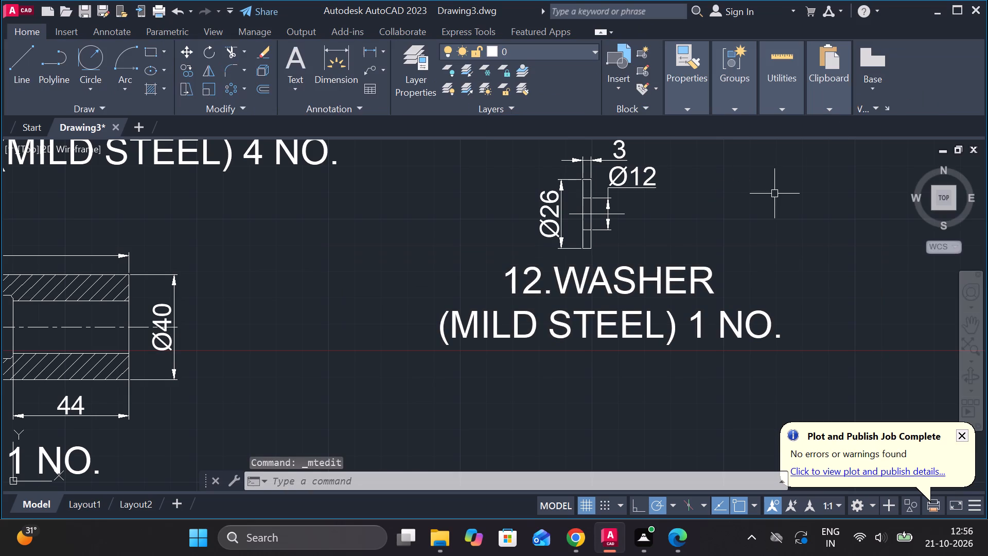
Move the Ø26 washer with its dimensions and label up to just beneath the 13.NUT-1 label.
scroll(773, 194, "down", 1)
middle_click_drag(753, 205, 687, 204)
scroll(701, 213, "down", 1)
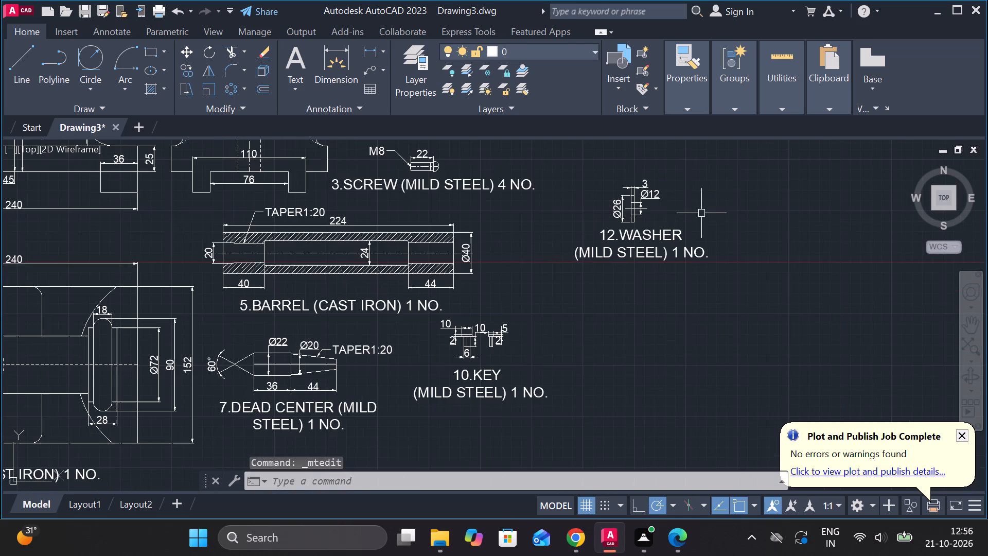
scroll(728, 212, "down", 1)
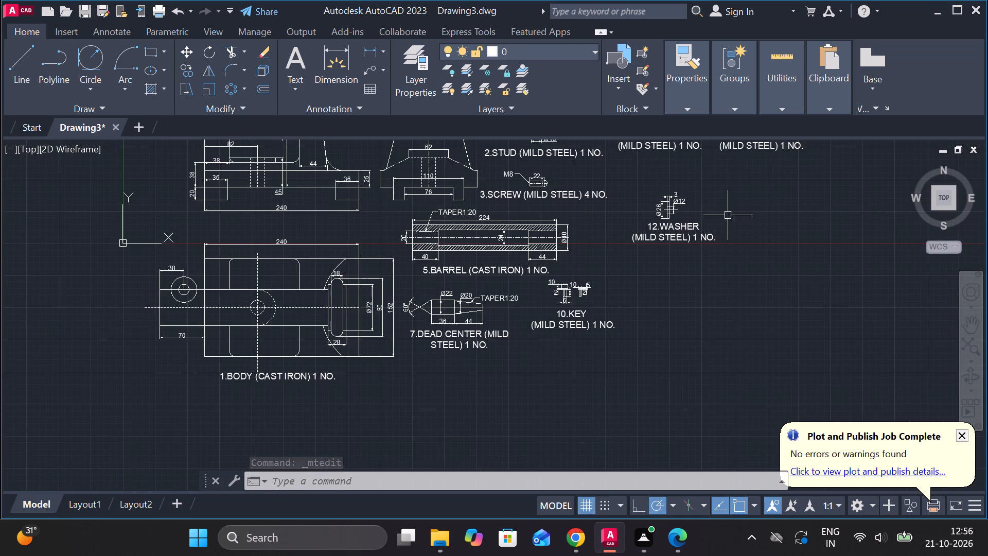
scroll(717, 223, "up", 1)
left_click(560, 157)
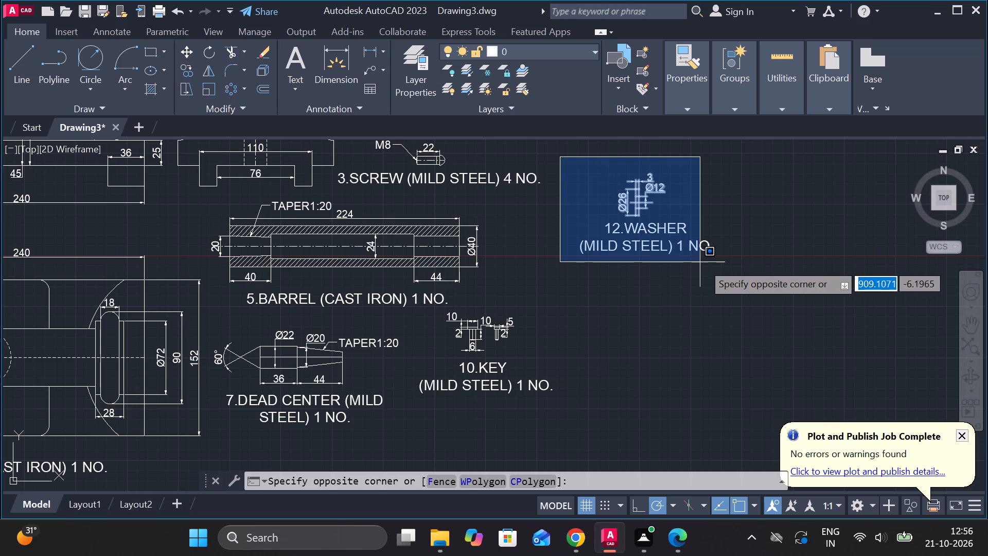
left_click(718, 273)
key("m")
key("Return")
left_click(734, 272)
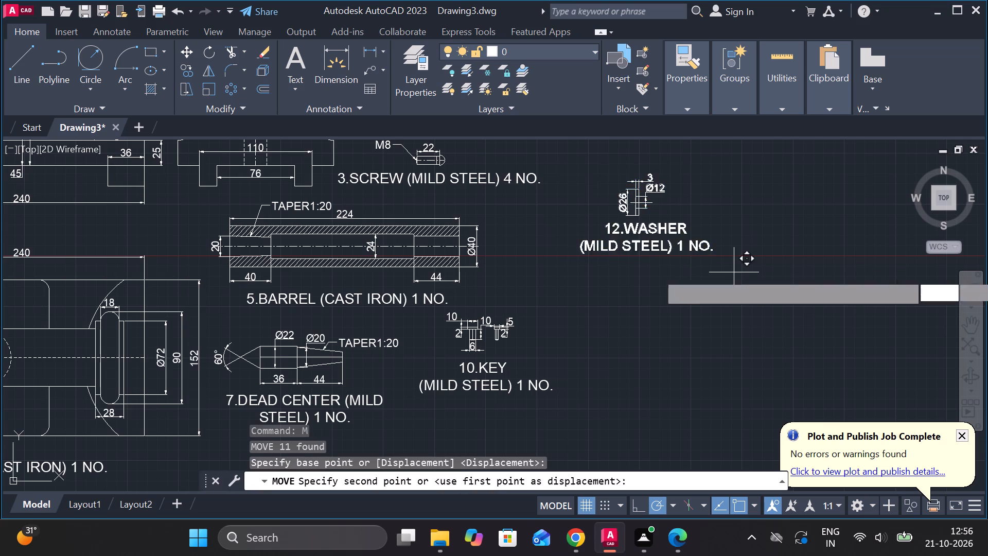
middle_click_drag(724, 305, 718, 340)
middle_click_drag(692, 282, 688, 331)
scroll(704, 297, "up", 1)
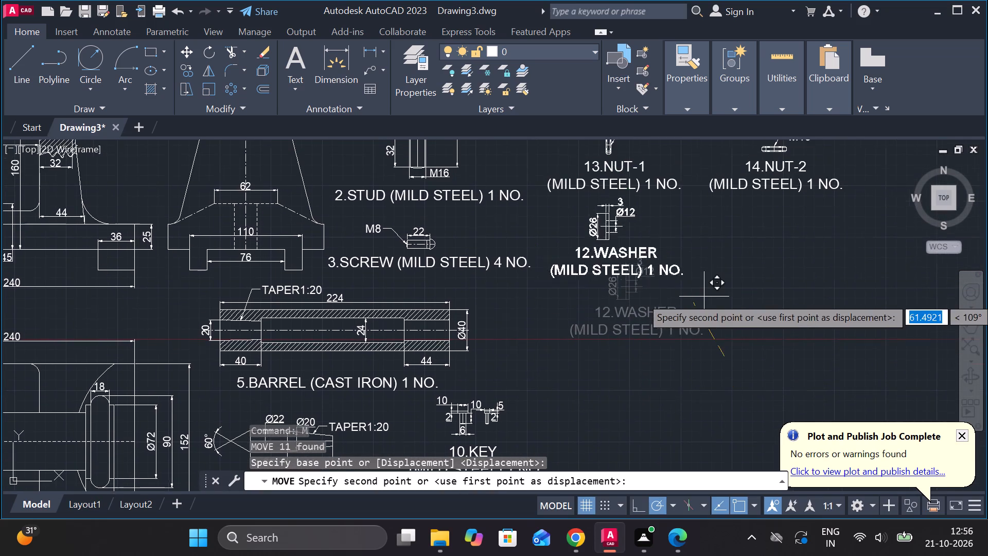
middle_click_drag(711, 316, 716, 404)
middle_click_drag(709, 345, 700, 436)
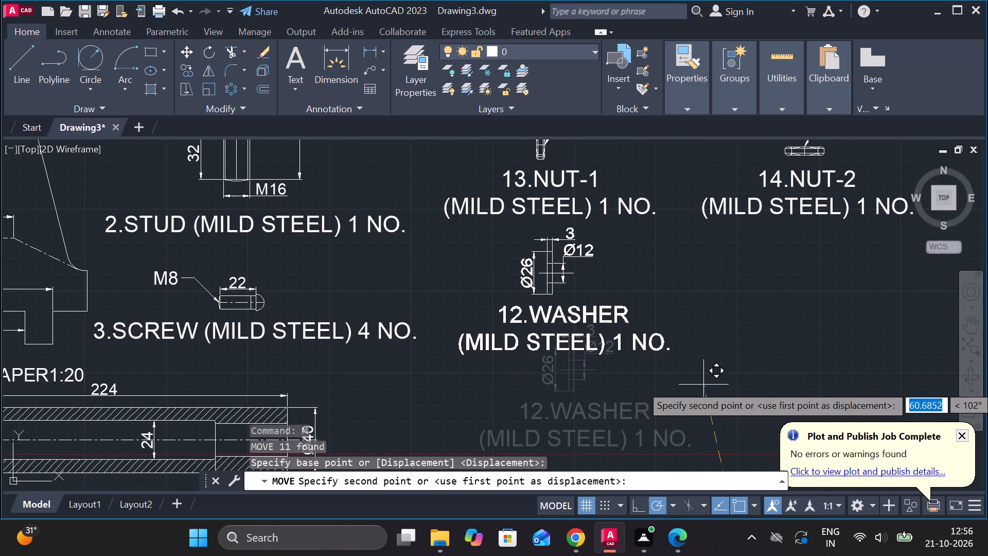
left_click(703, 385)
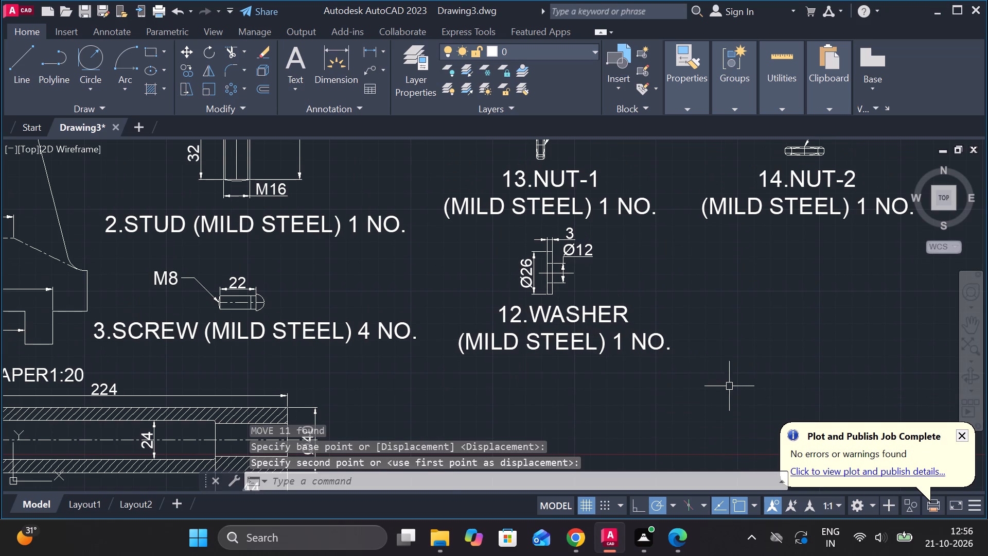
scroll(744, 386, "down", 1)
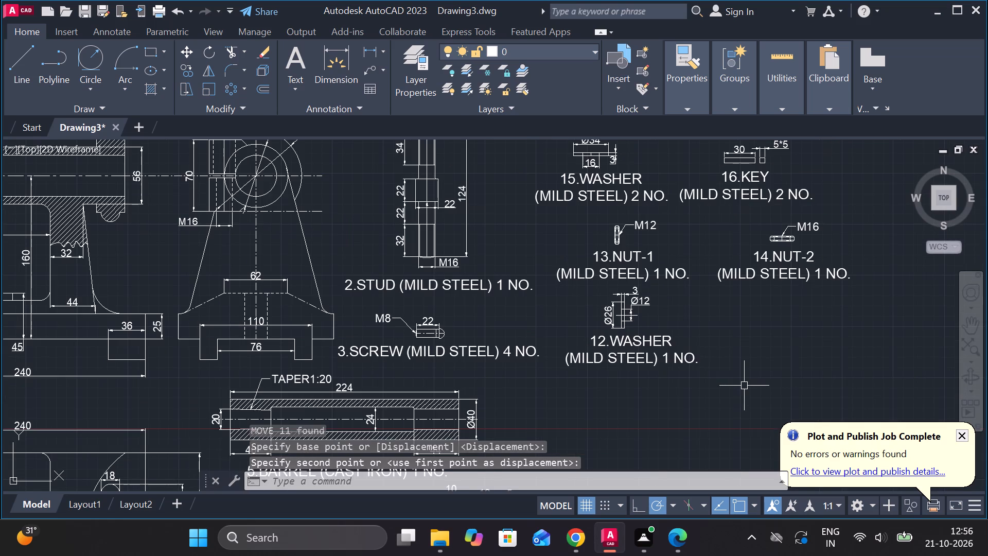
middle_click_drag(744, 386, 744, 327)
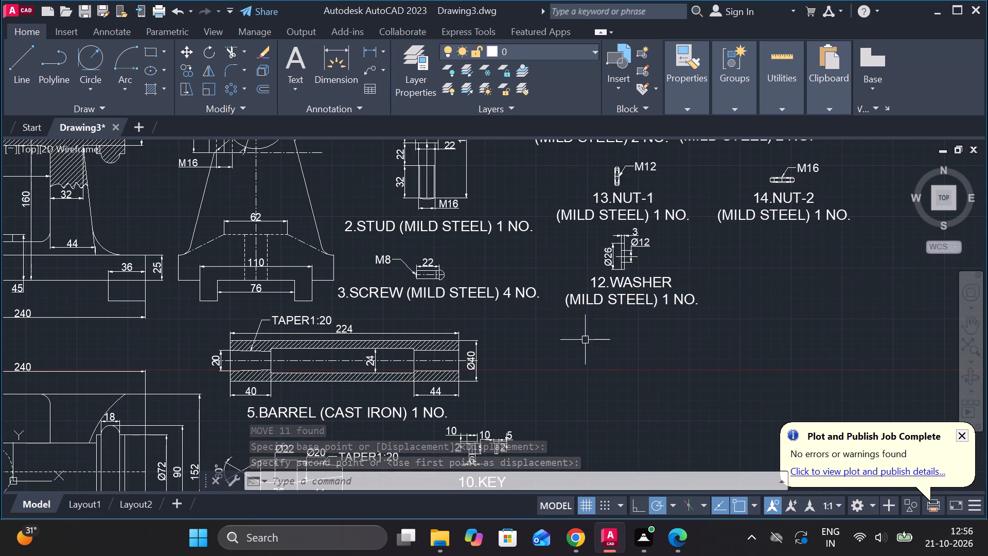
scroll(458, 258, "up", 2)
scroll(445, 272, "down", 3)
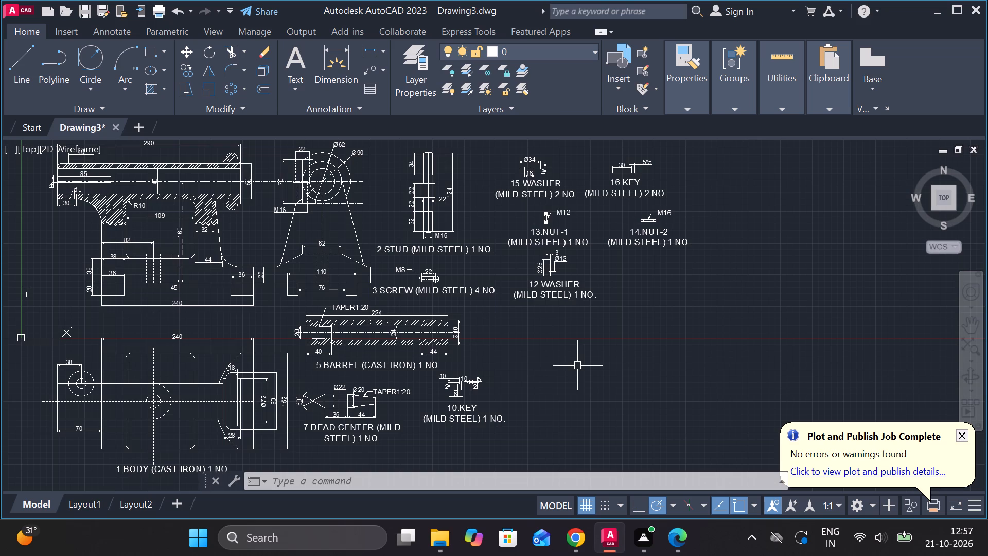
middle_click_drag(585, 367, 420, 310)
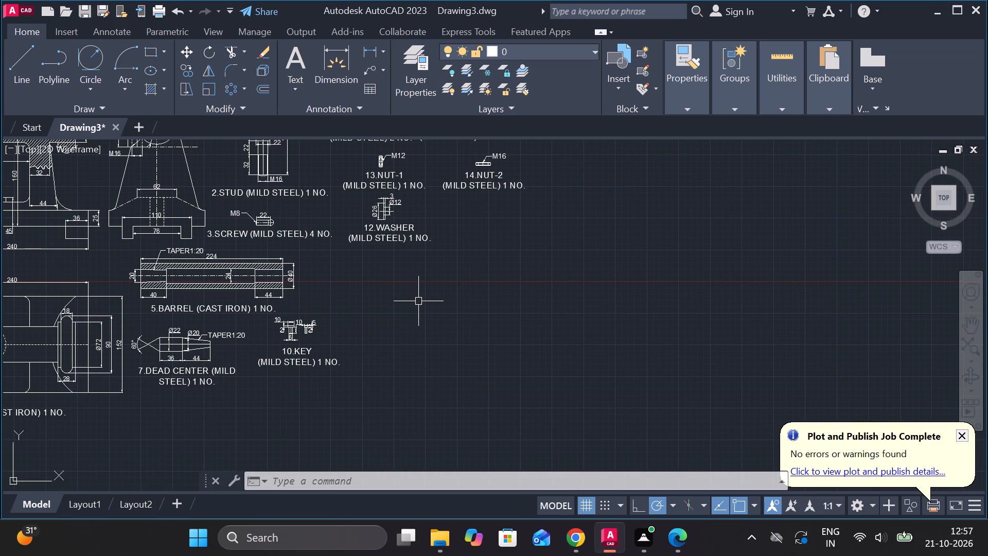
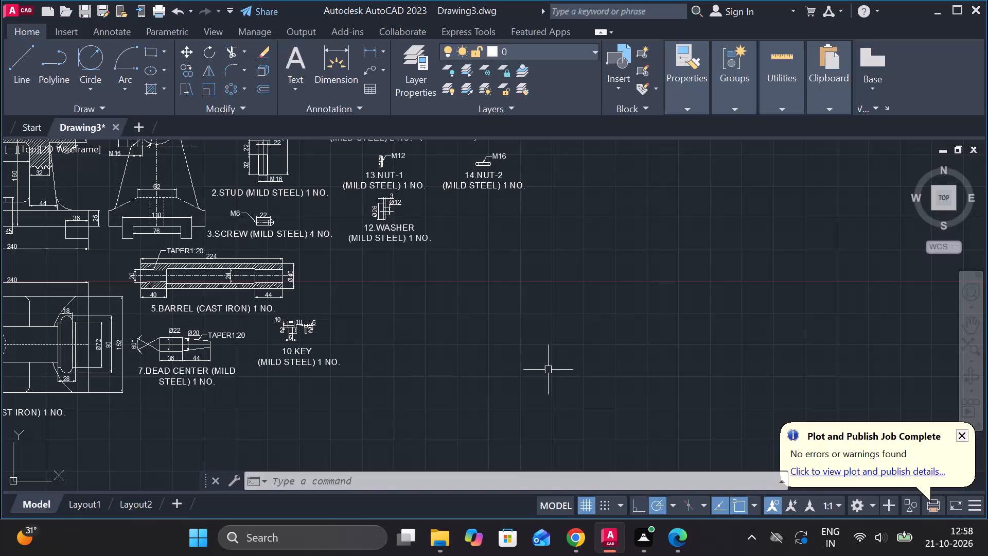
Draw a vertical line in the empty area to the right of the 10.KEY and 12.WASHER details.
key("l")
key("Return")
left_click(537, 280)
left_click(541, 399)
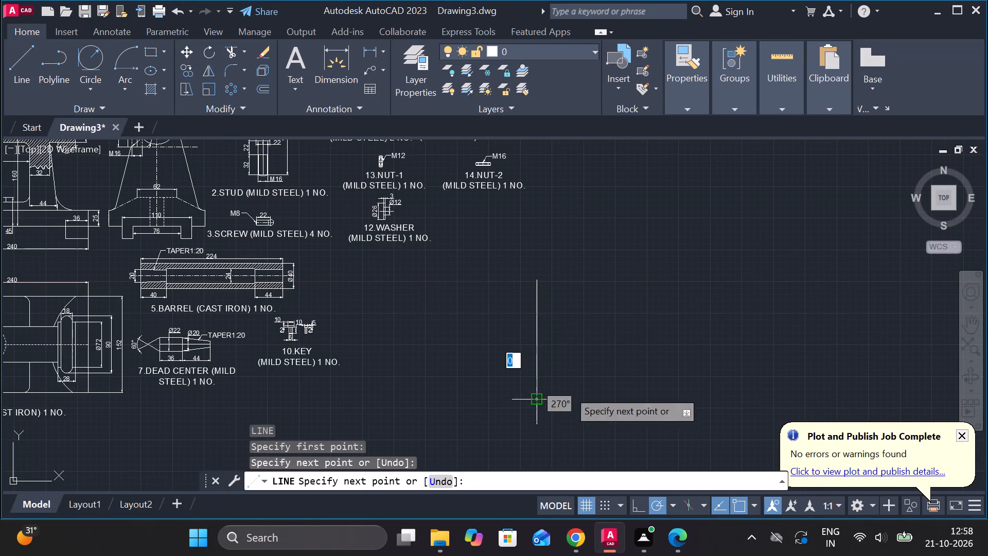
key("Escape")
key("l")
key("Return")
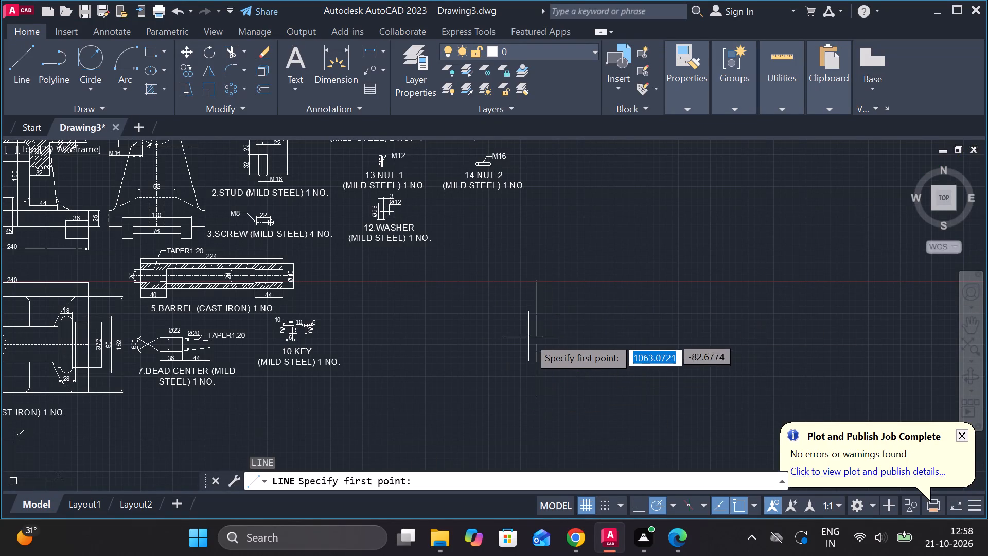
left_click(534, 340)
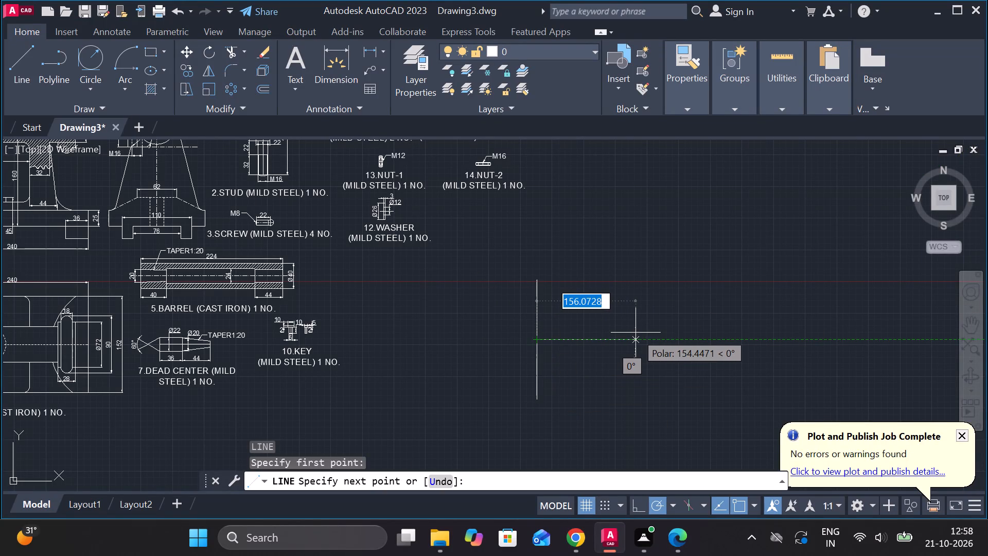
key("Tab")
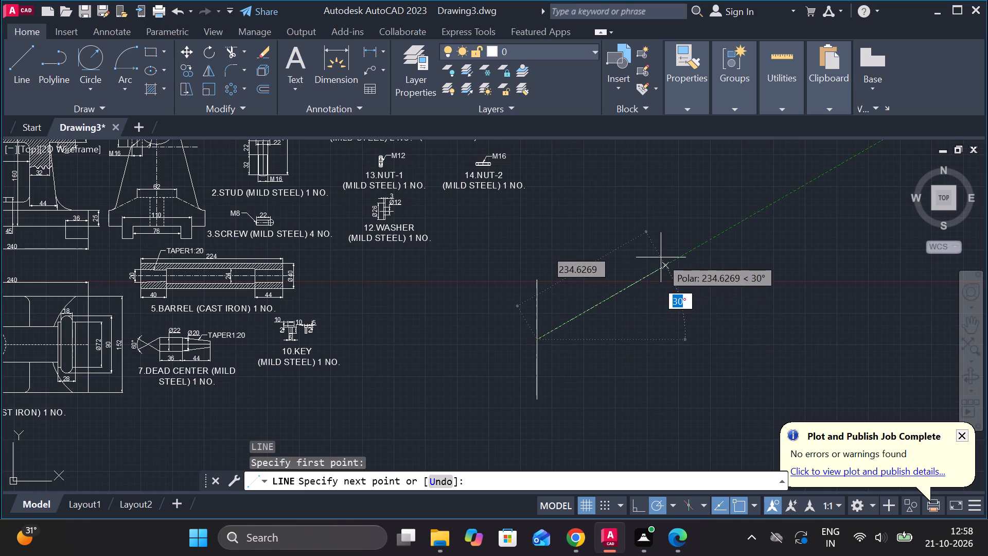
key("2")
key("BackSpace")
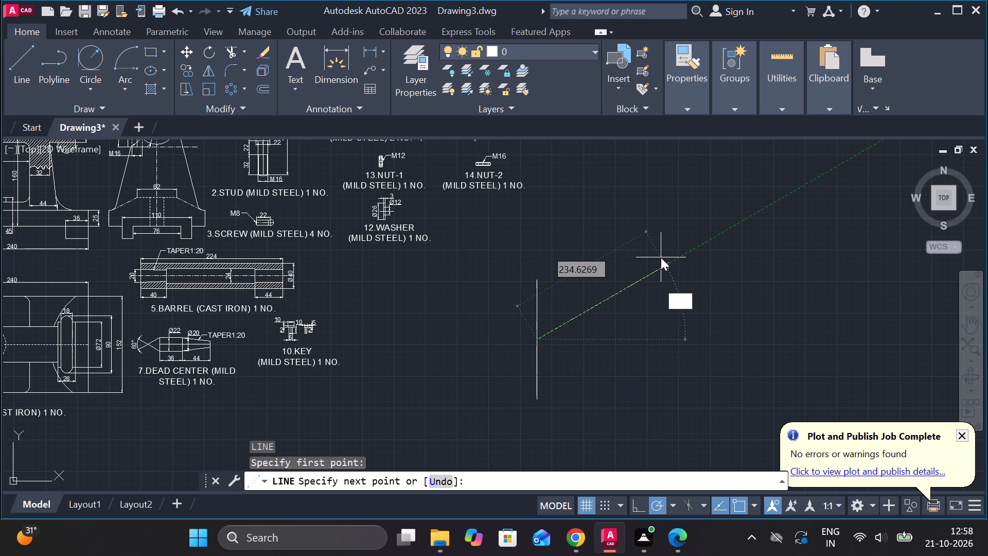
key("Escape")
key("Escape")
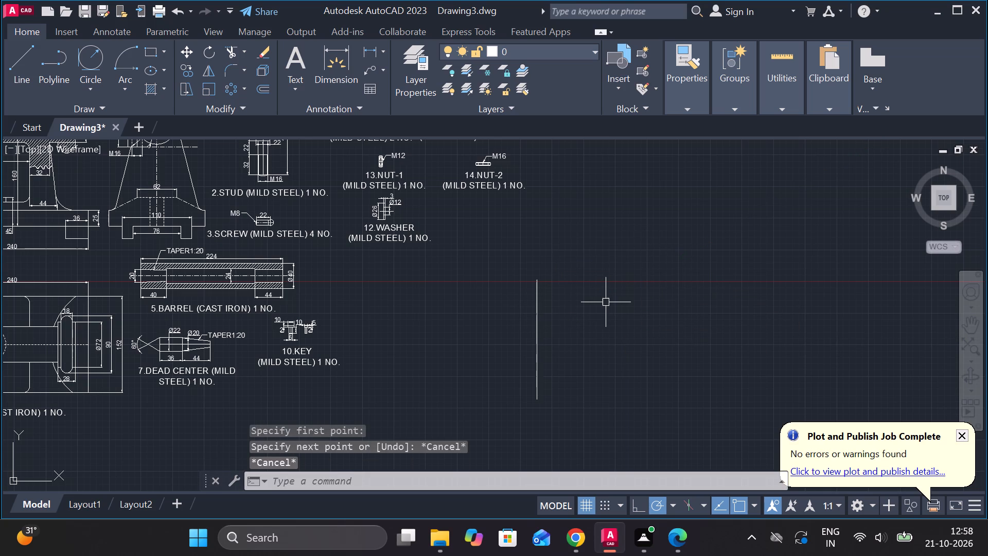
Draw a 140-long line at 20° up to the right from the vertical line's midpoint.
key("l")
key("Return")
left_click(539, 338)
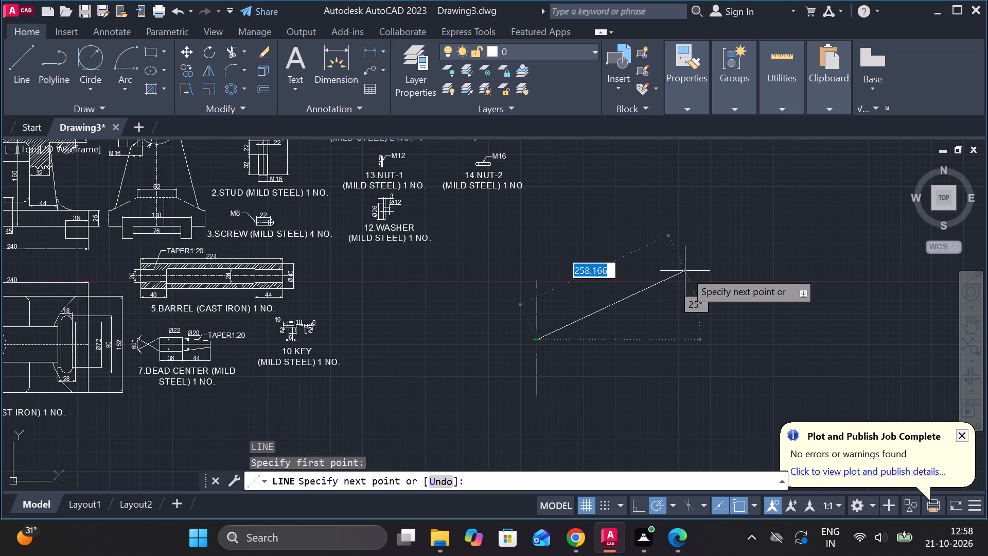
type("149")
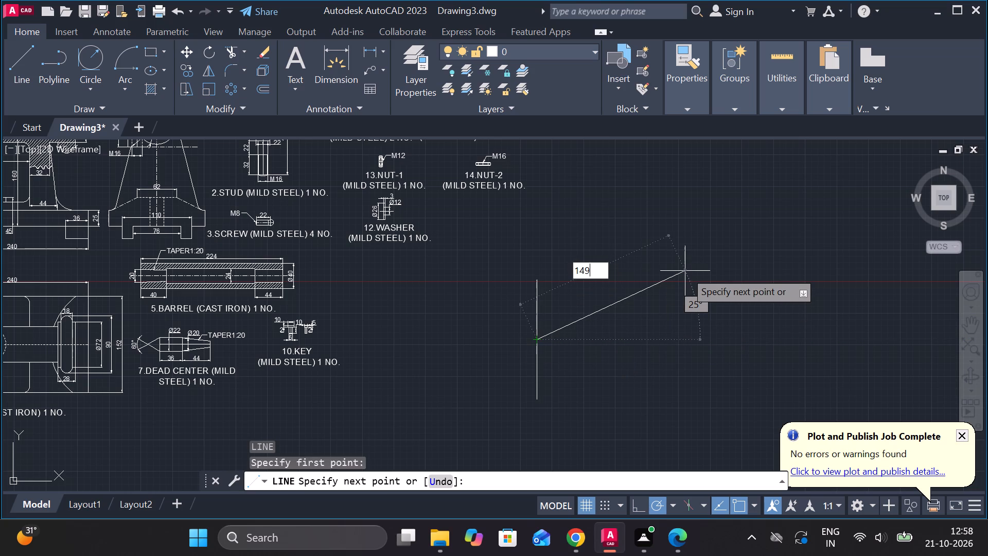
key("BackSpace")
key("0")
key("Tab")
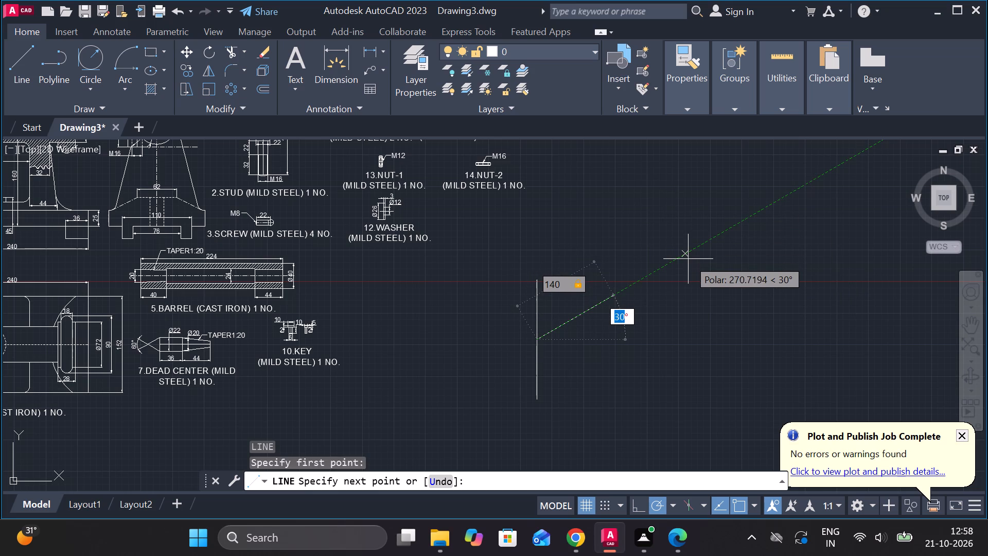
type("20")
key("Return")
scroll(683, 266, "up", 1)
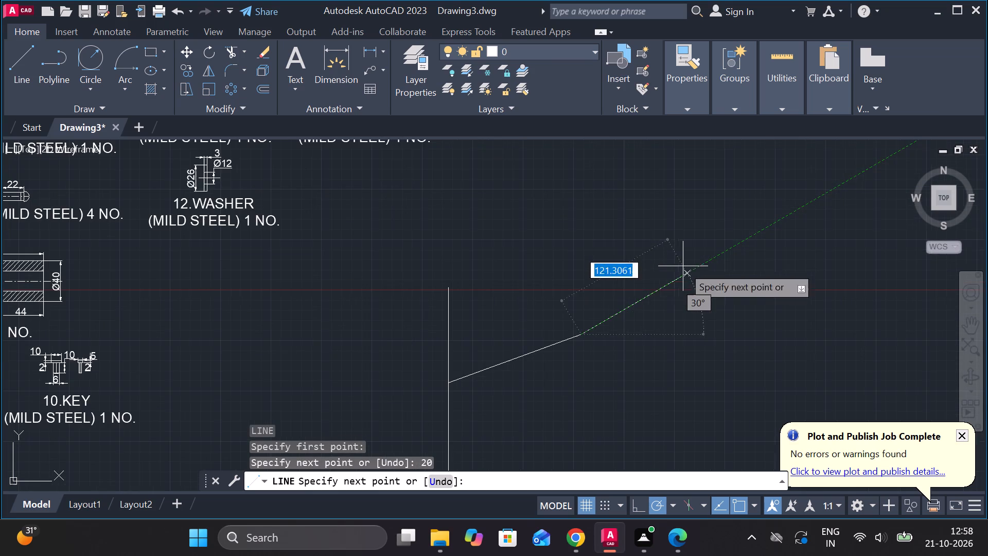
key("Escape")
Draw a 30-diameter circle centred on the free end of the inclined line.
key("grave")
type("C")
key("space")
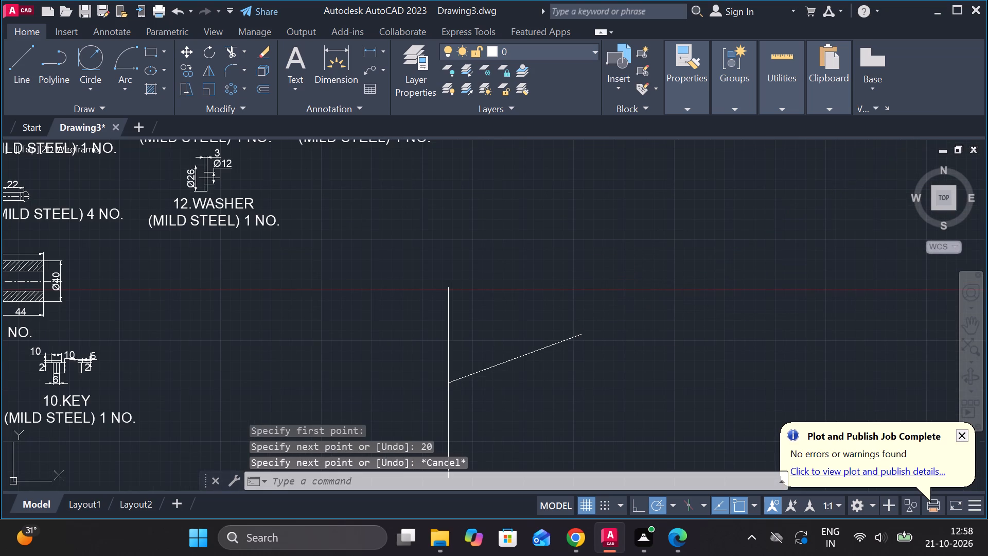
key("Escape")
type("C")
key("space")
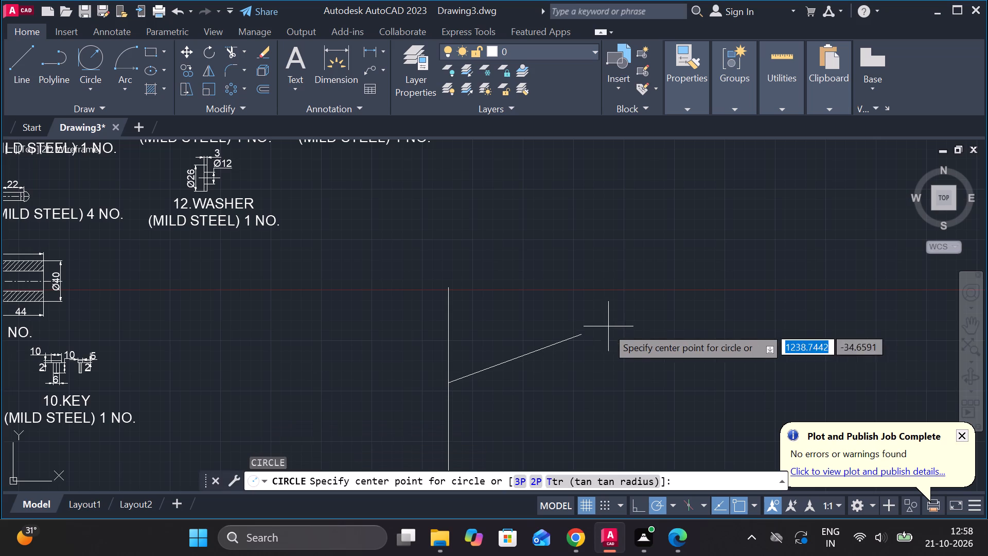
left_click(576, 335)
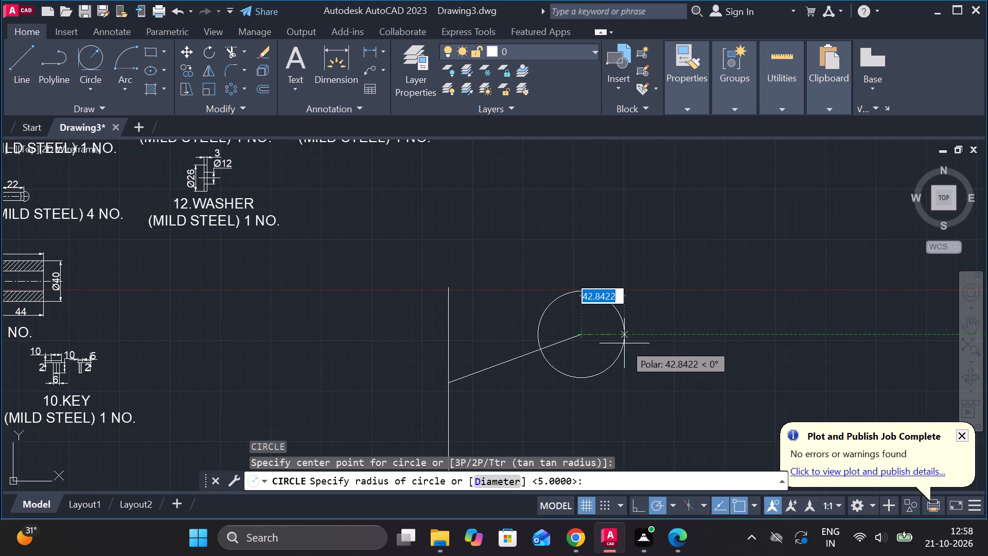
type("D")
key("space")
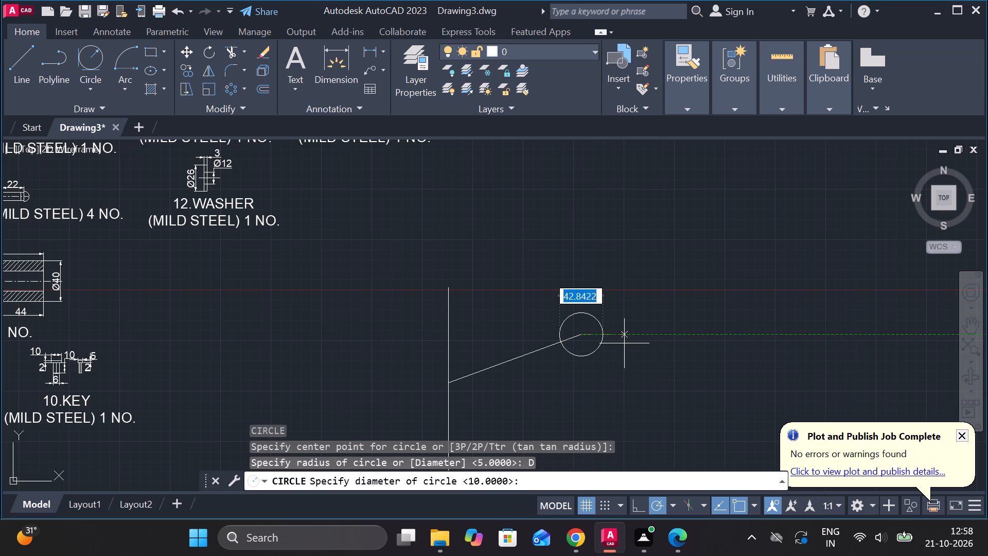
type("30")
key("Return")
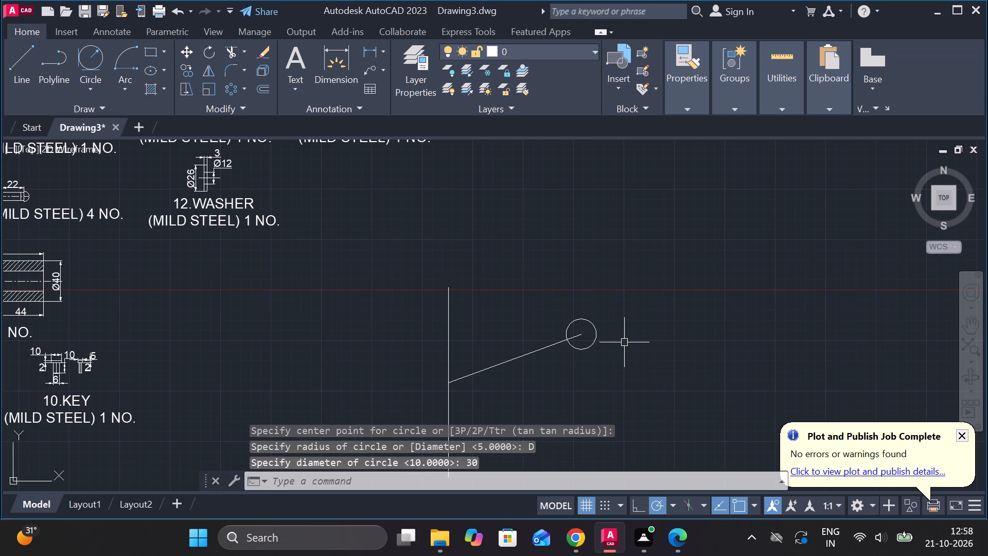
Draw a short horizontal line leftward from the point where the inclined line meets the vertical line.
scroll(622, 341, "up", 1)
scroll(620, 341, "down", 2)
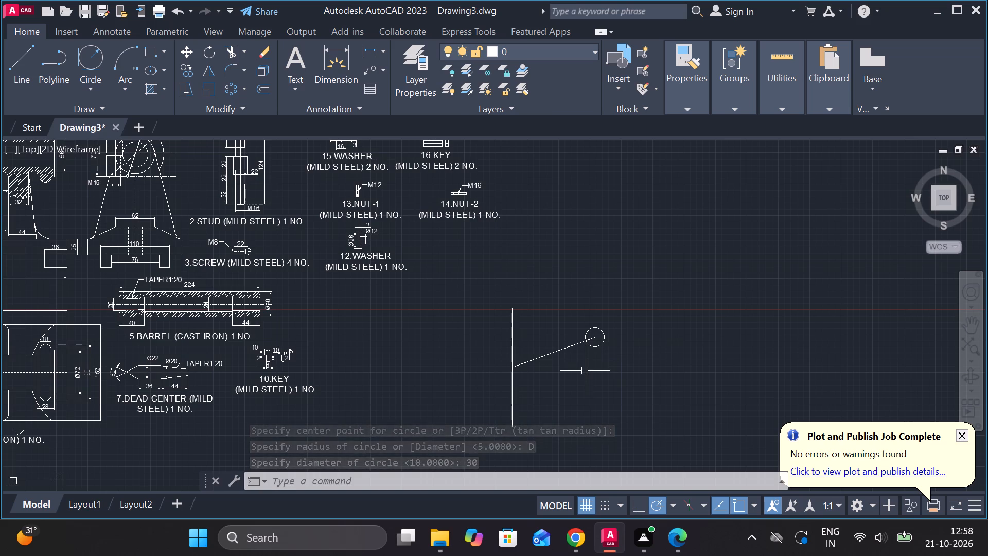
scroll(539, 372, "up", 2)
middle_click_drag(545, 373, 567, 373)
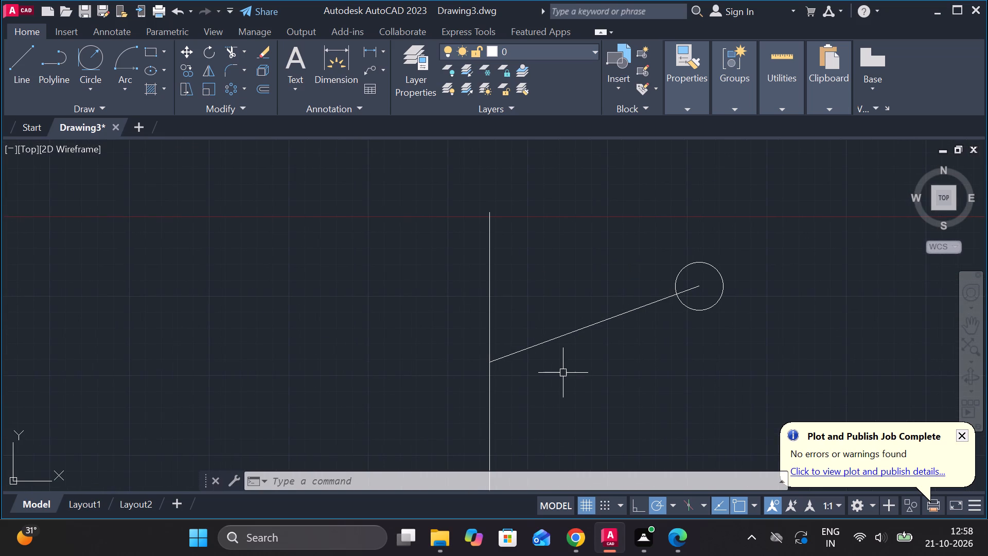
key("l")
key("Return")
left_click(487, 363)
left_click(428, 363)
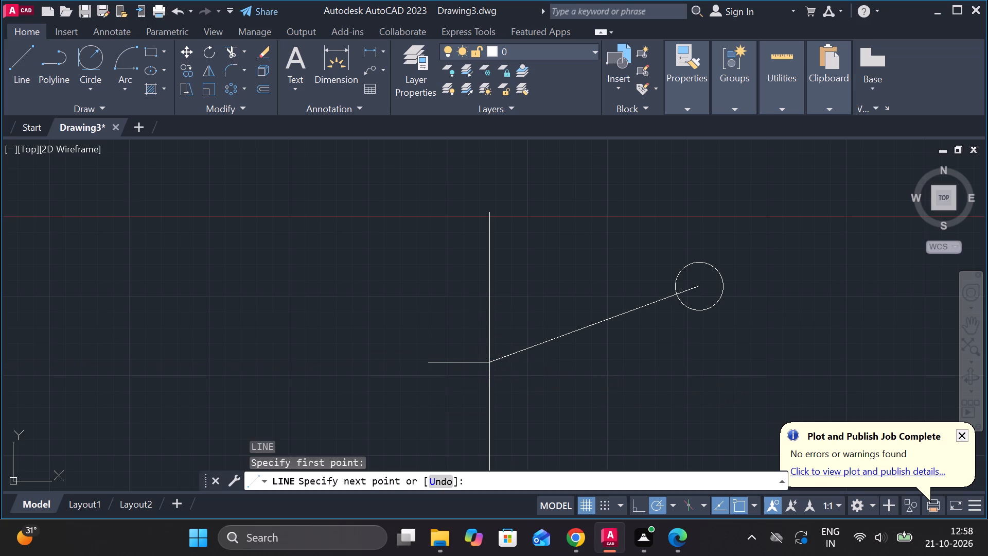
key("Escape")
Offset the short horizontal line by 15 above and 15 below.
left_click(466, 364)
key("o")
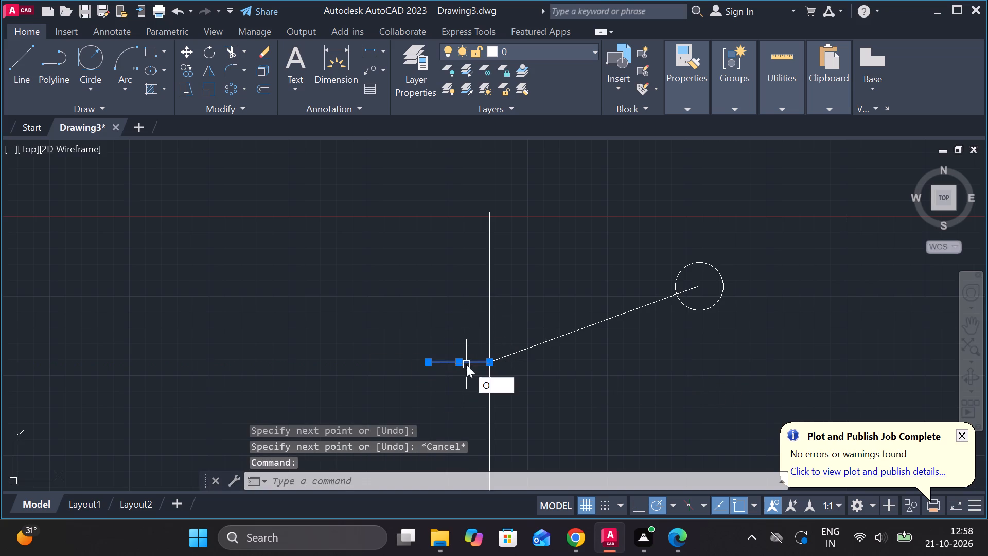
key("Return")
key("Return")
type("15")
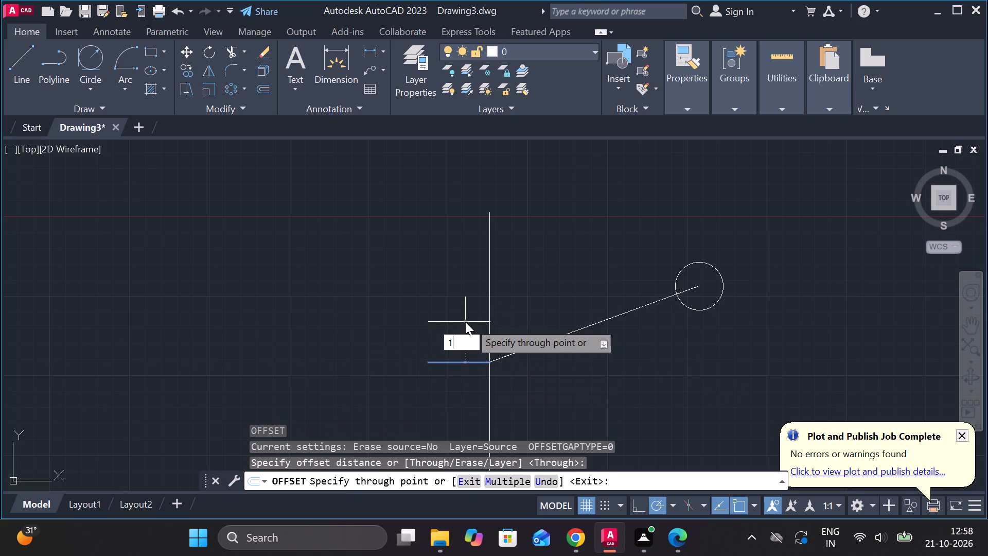
key("space")
left_click(461, 359)
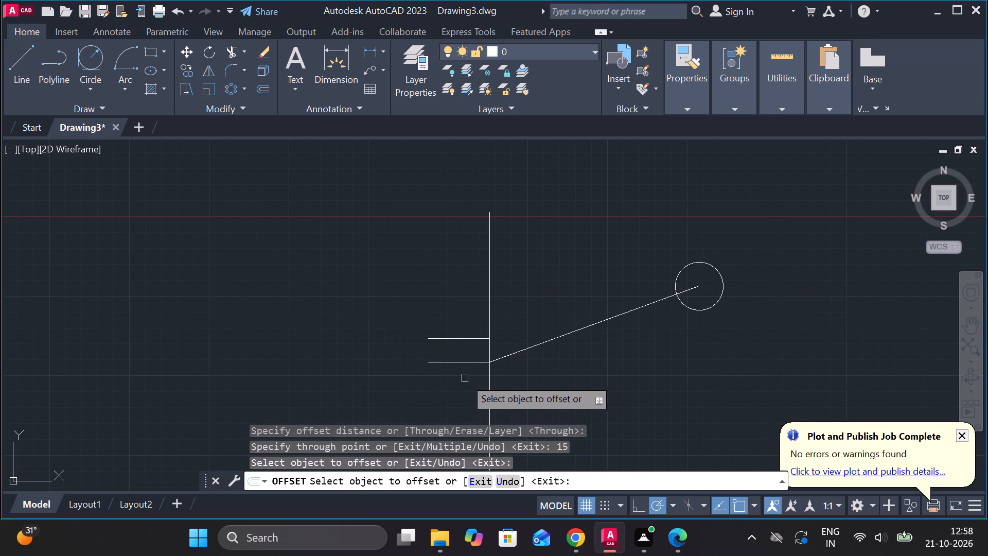
left_click(451, 366)
type("15")
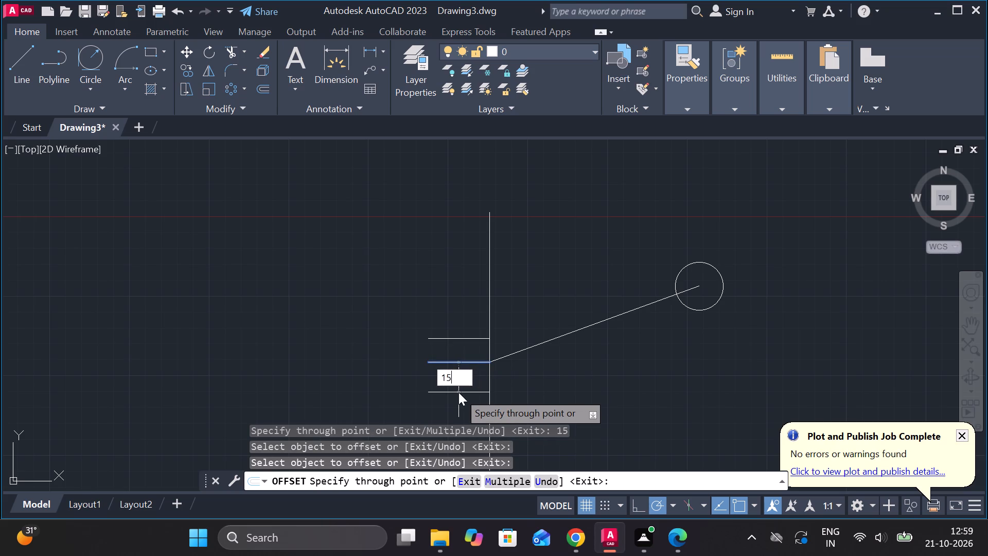
key("space")
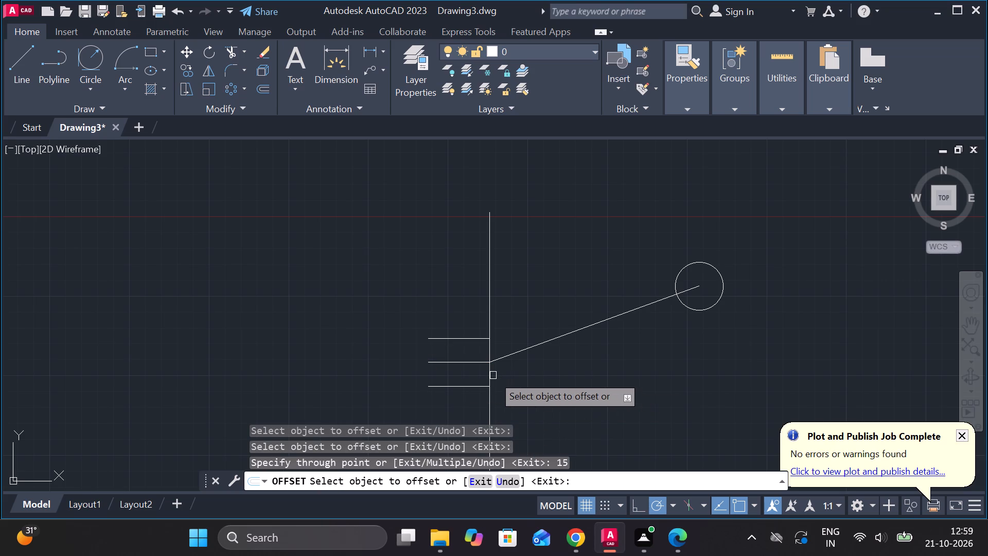
key("Escape")
Trim off the parts of the vertical line beyond the upper and lower offset lines.
type("TR")
key("space")
left_click_drag(538, 390, 419, 426)
left_click_drag(499, 292, 432, 274)
key("Escape")
Offset the trimmed vertical line by 8 to each side.
left_click(487, 350)
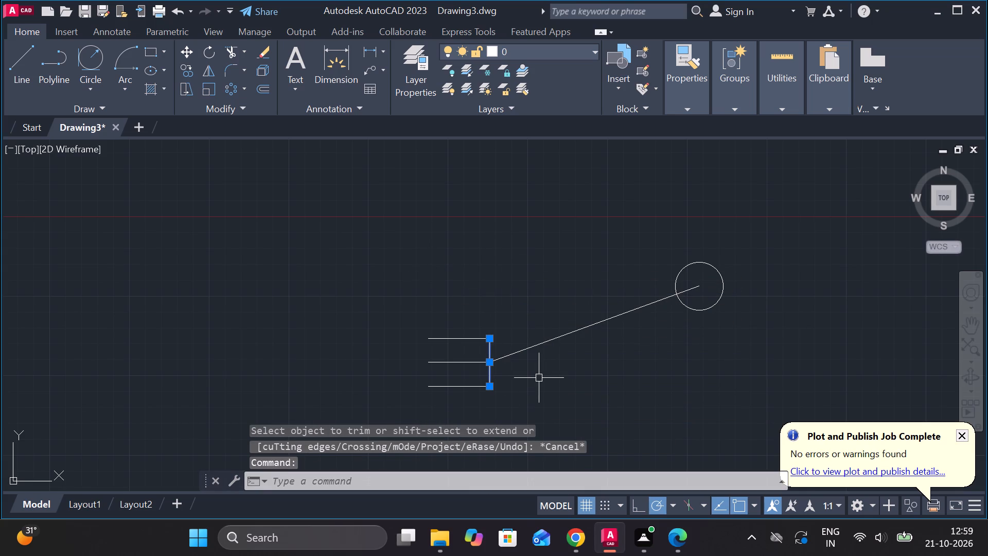
key("o")
key("Return")
key("Return")
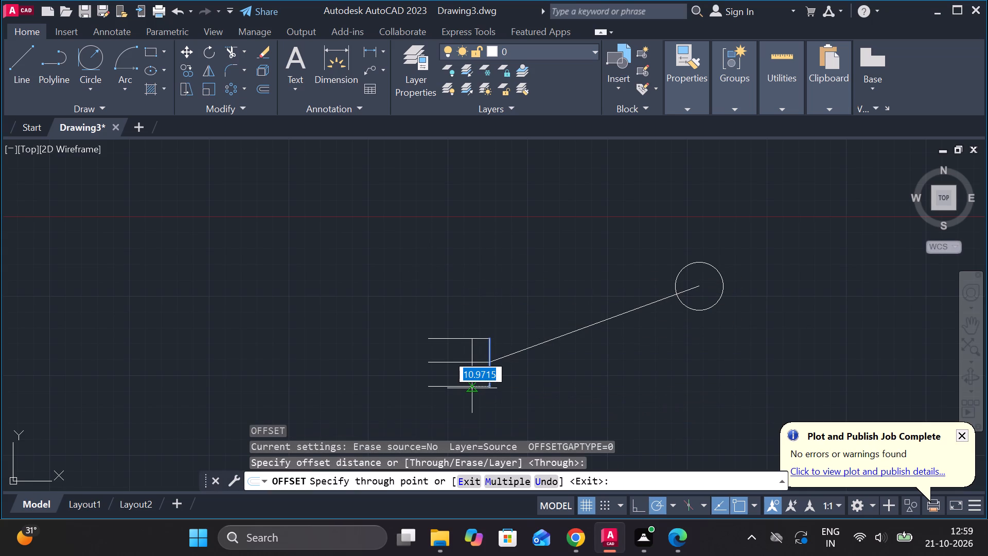
key("8")
key("Return")
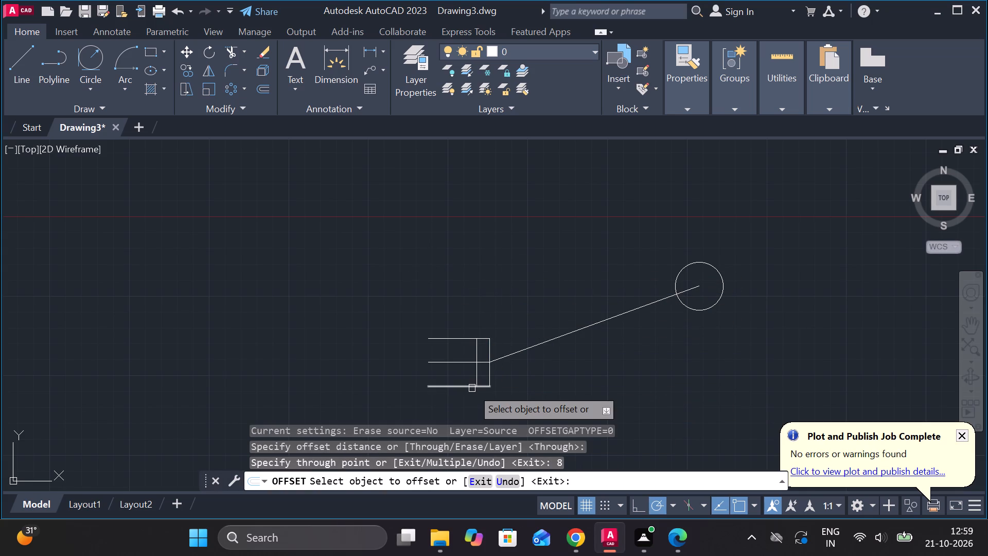
left_click(489, 355)
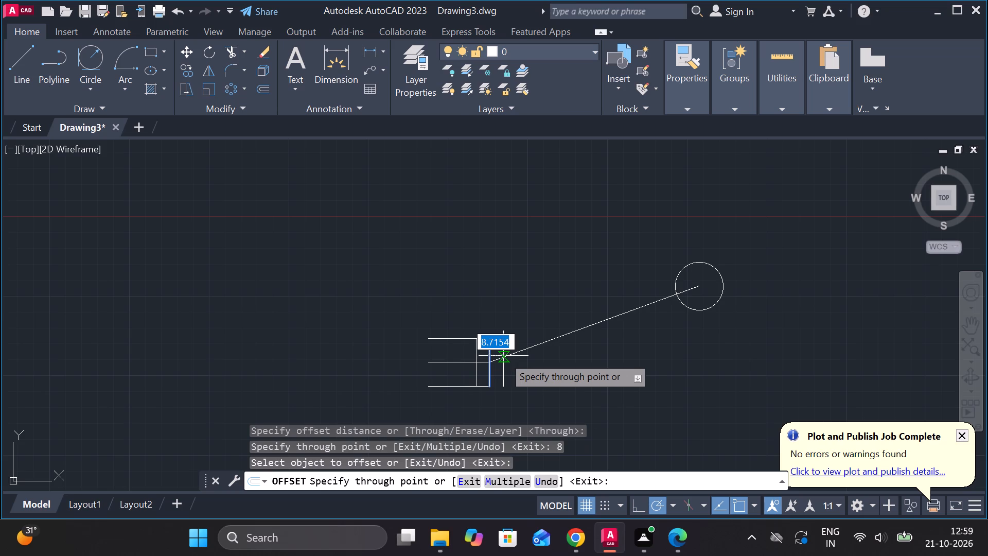
key("8")
key("Return")
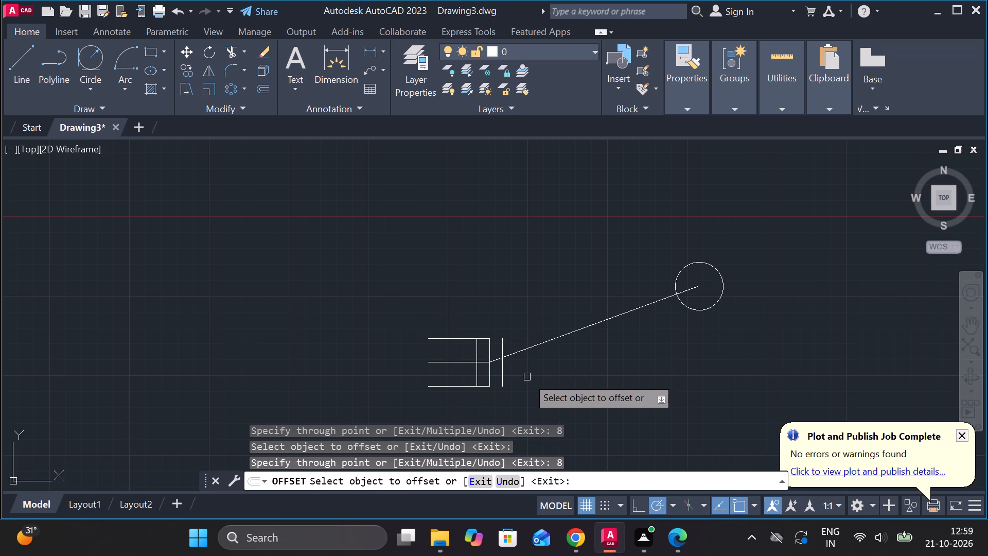
scroll(527, 377, "up", 1)
key("Escape")
Extend the upper and lower horizontal lines to the right-hand offset vertical line.
type("EX")
key("space")
left_click(449, 321)
left_click(451, 317)
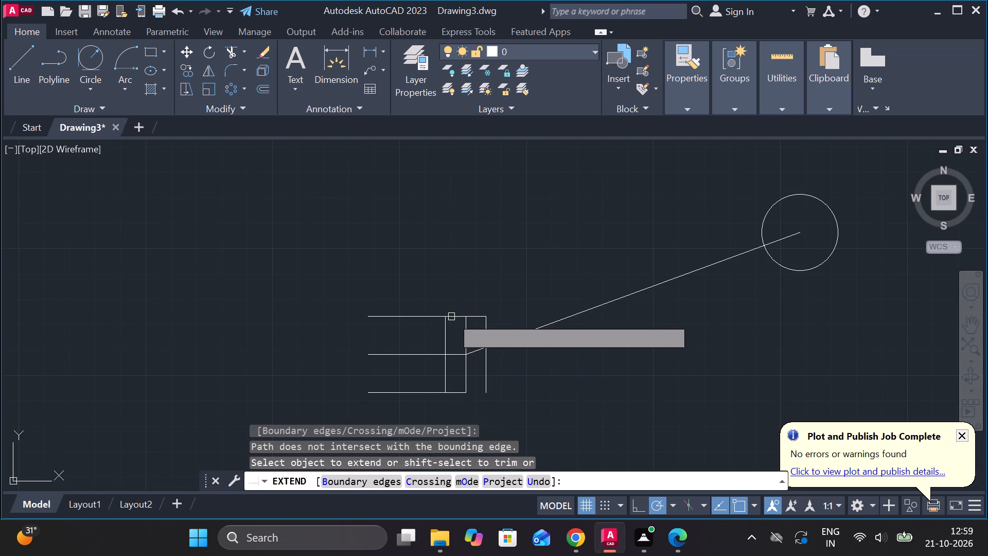
left_click(455, 396)
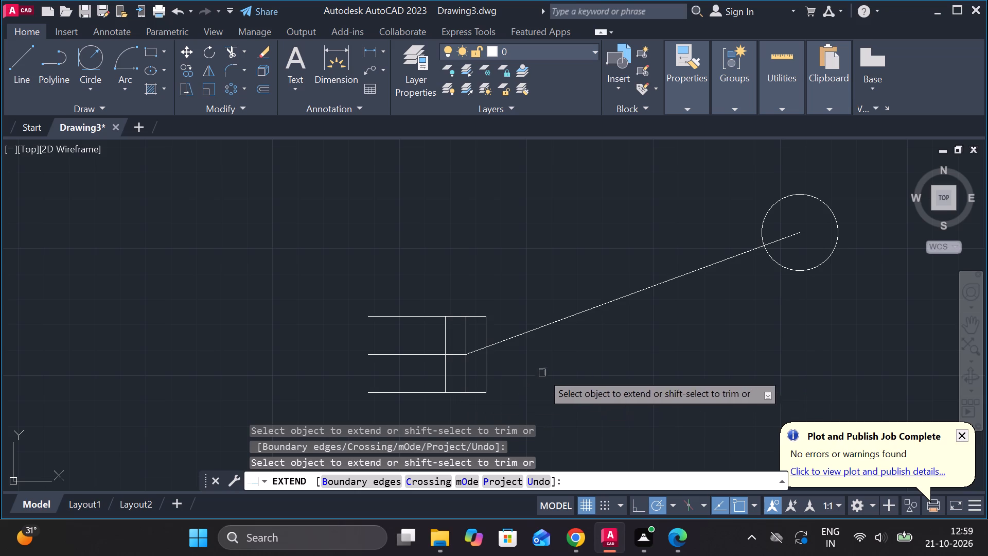
key("Escape")
Change the linetype of the hub's centre vertical line and the two vertical lines beside it to DASHED.
left_click(468, 342)
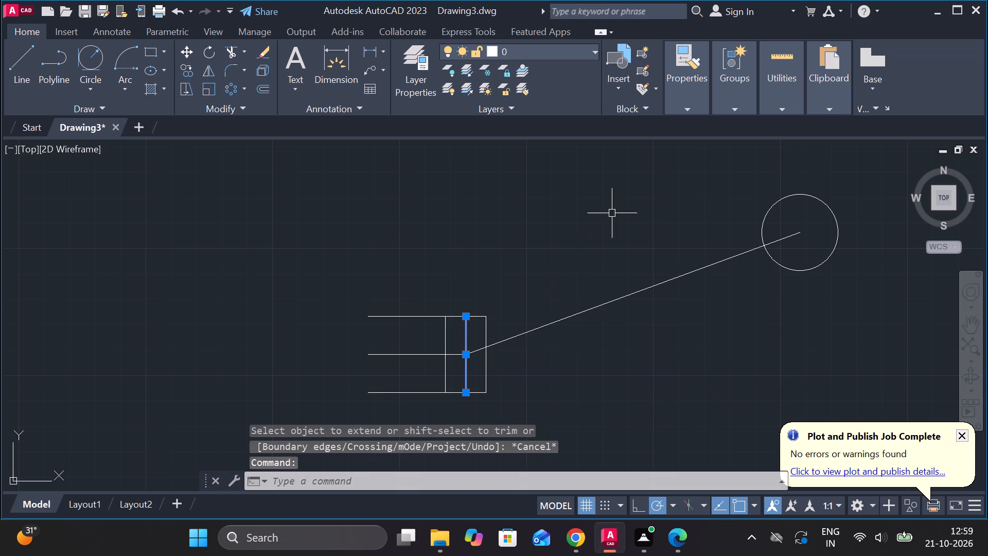
left_click(687, 111)
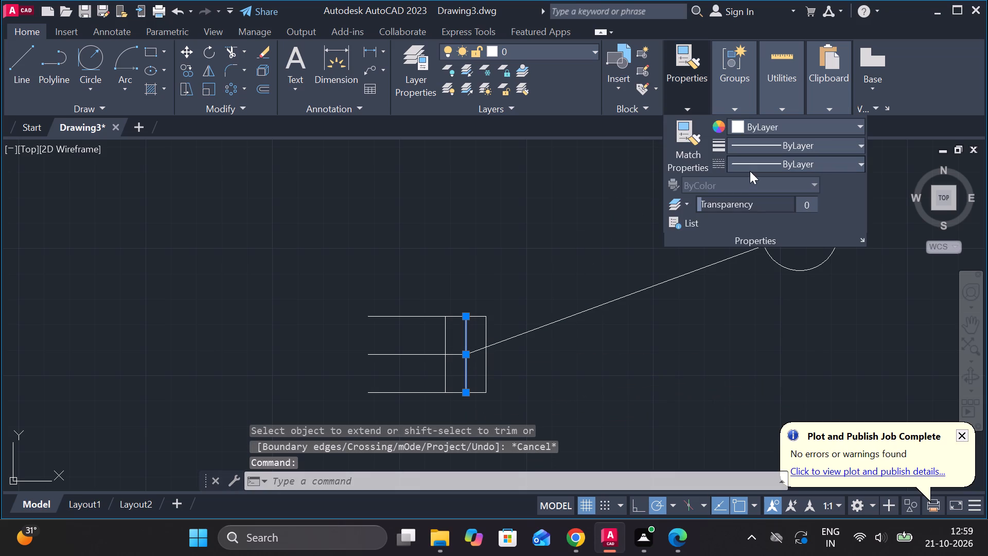
left_click(750, 162)
left_click(766, 248)
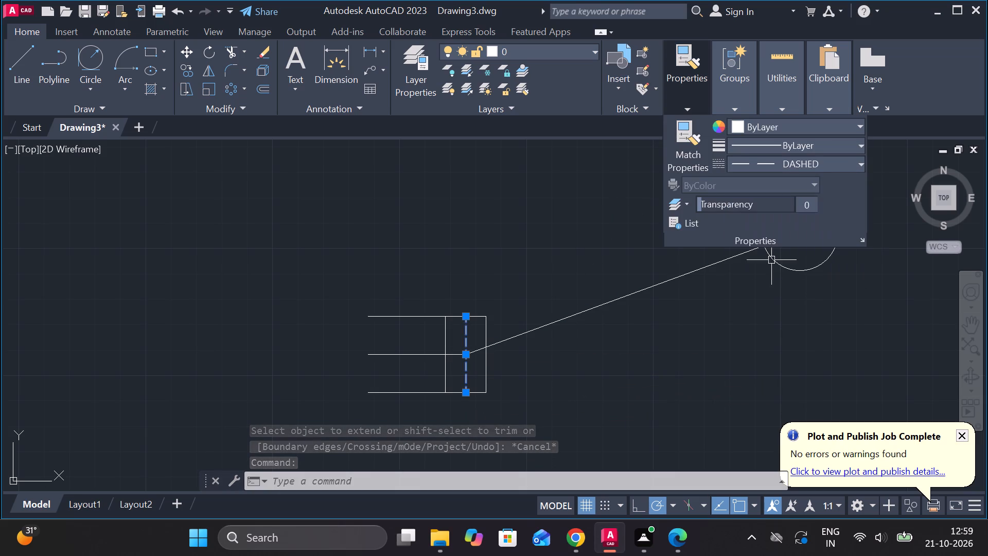
key("Escape")
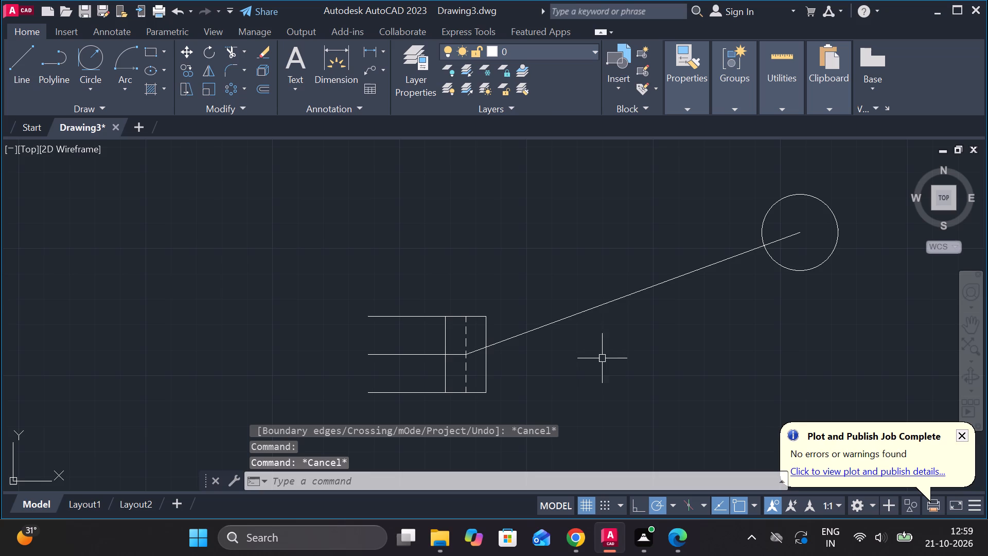
left_click(446, 335)
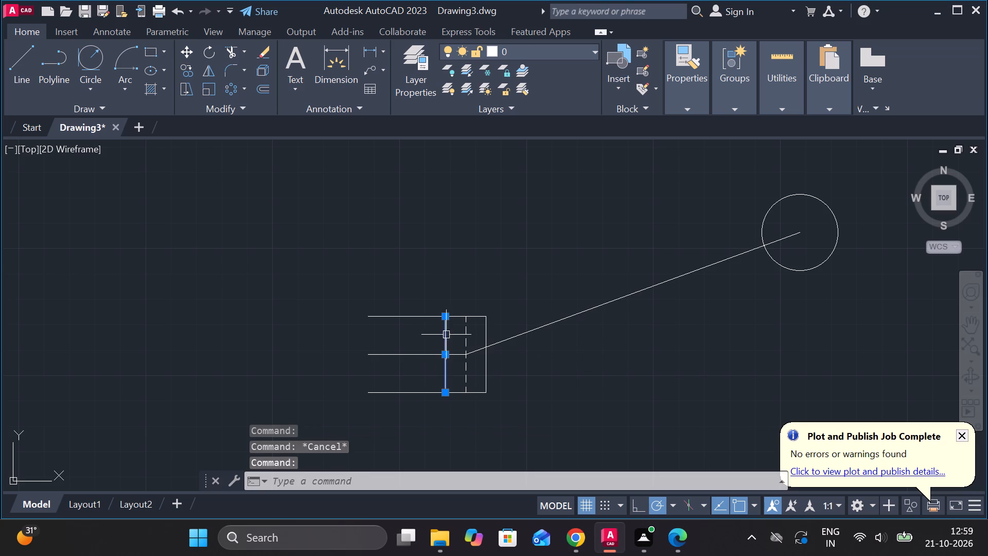
left_click(486, 334)
left_click(698, 113)
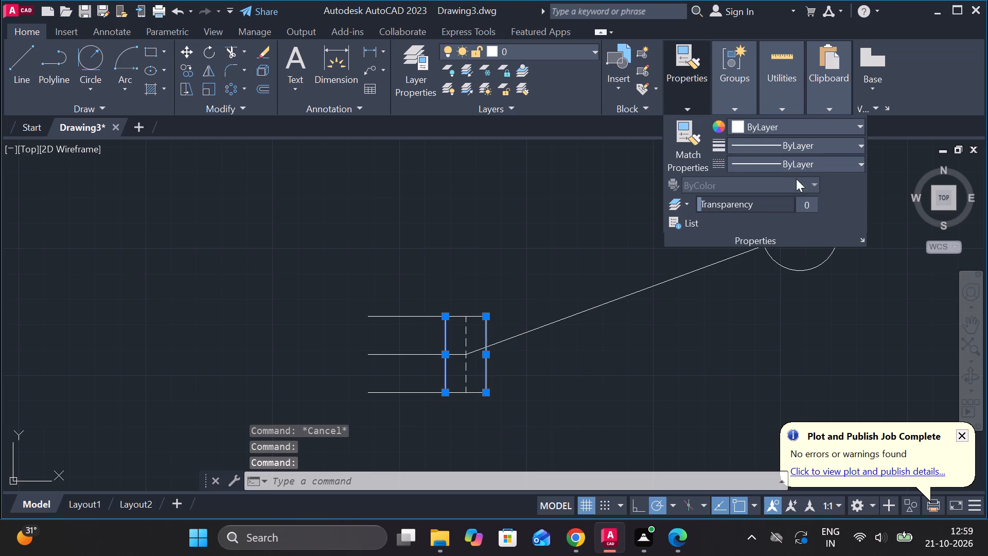
left_click(810, 156)
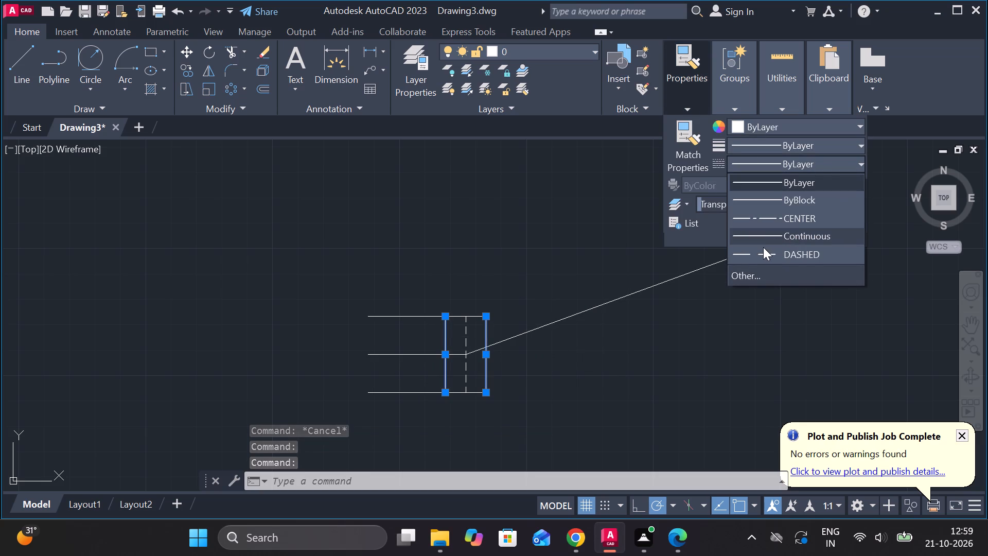
left_click(754, 255)
key("Escape")
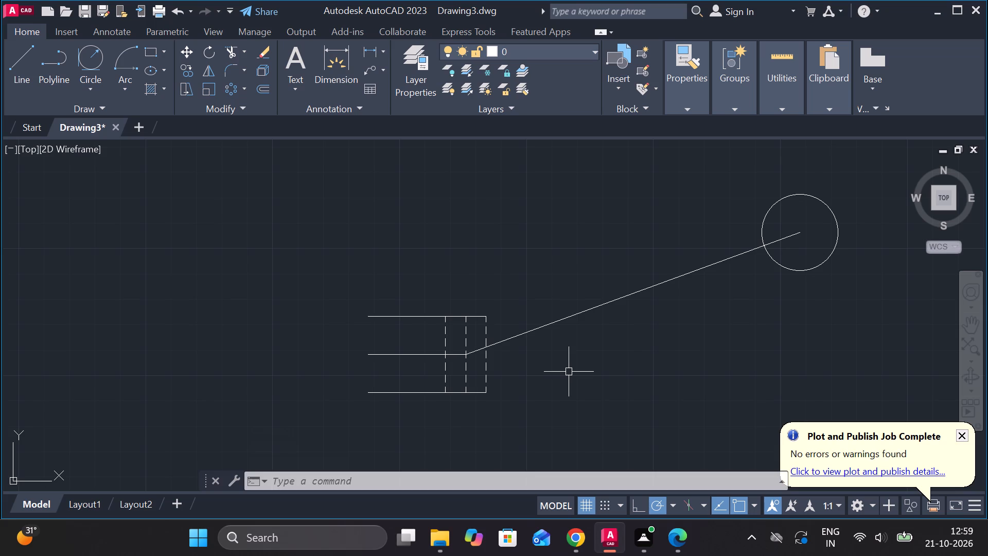
Offset the hub's middle horizontal line by 14 downward.
left_click(418, 352)
key("o")
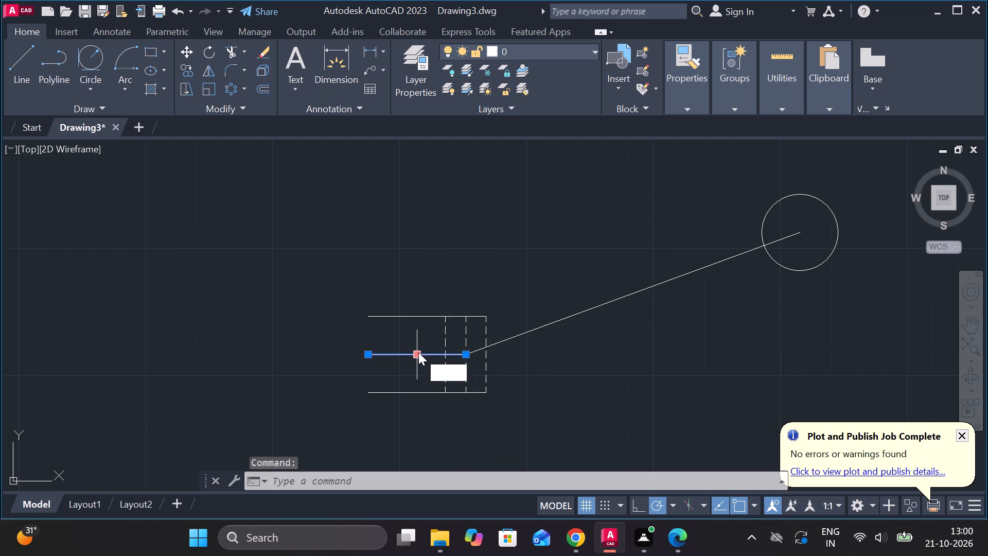
key("Return")
key("Return")
type("14")
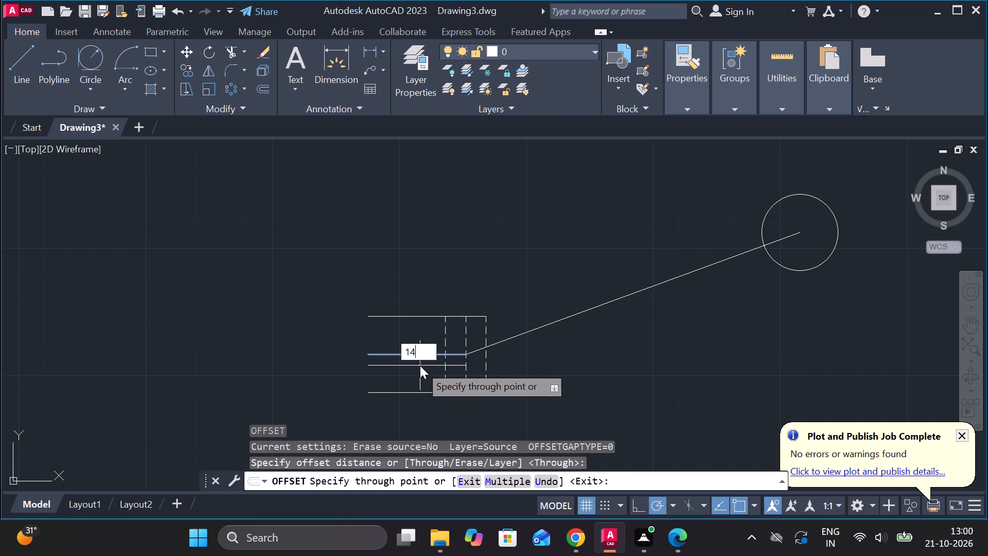
key("space")
scroll(479, 389, "up", 1)
key("Escape")
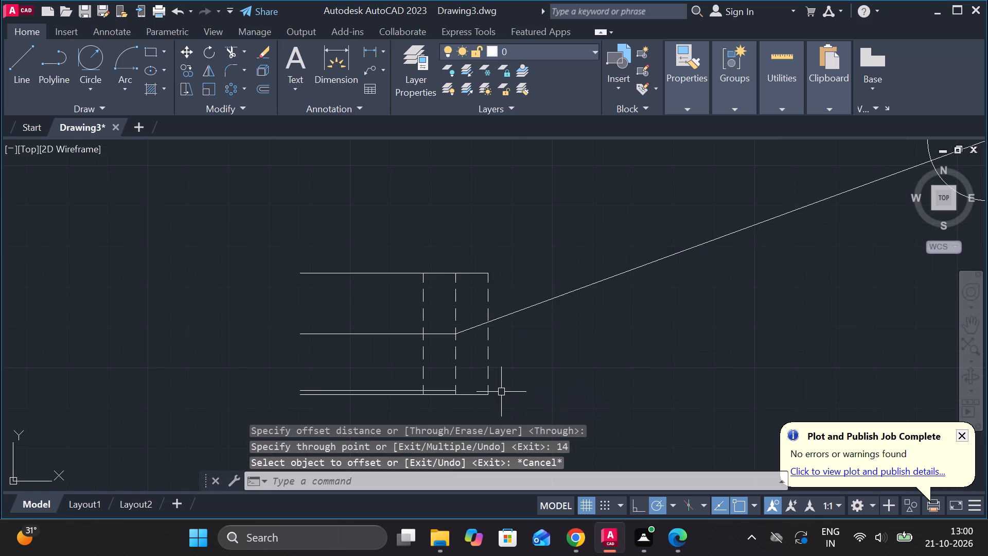
Stretch the right end of the new lower offset line past the right-hand dashed line.
scroll(501, 392, "up", 1)
left_click(357, 391)
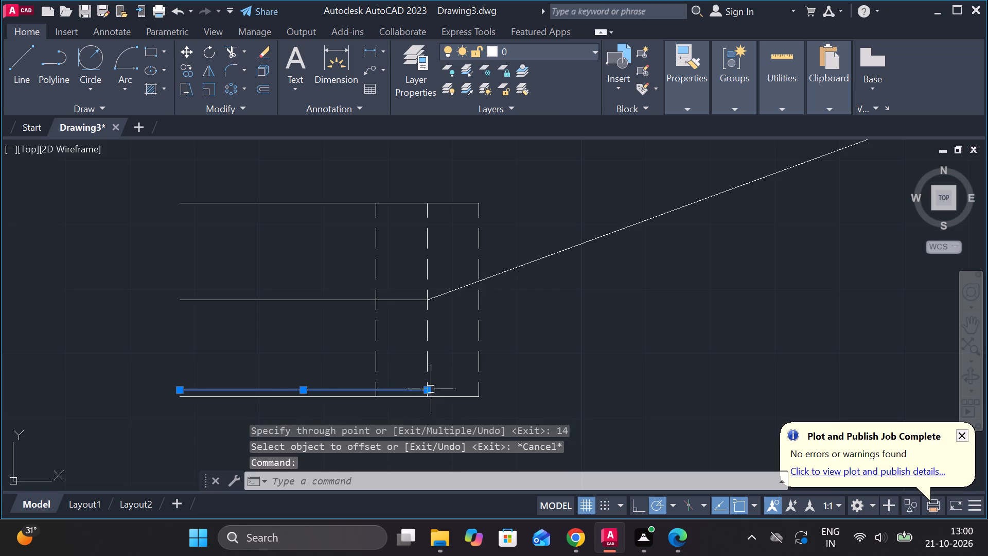
left_click(425, 389)
left_click(532, 386)
key("Escape")
Trim away the old bottom line, the dashed line ends below the new line, and the new line's overhang on the right.
type("TR")
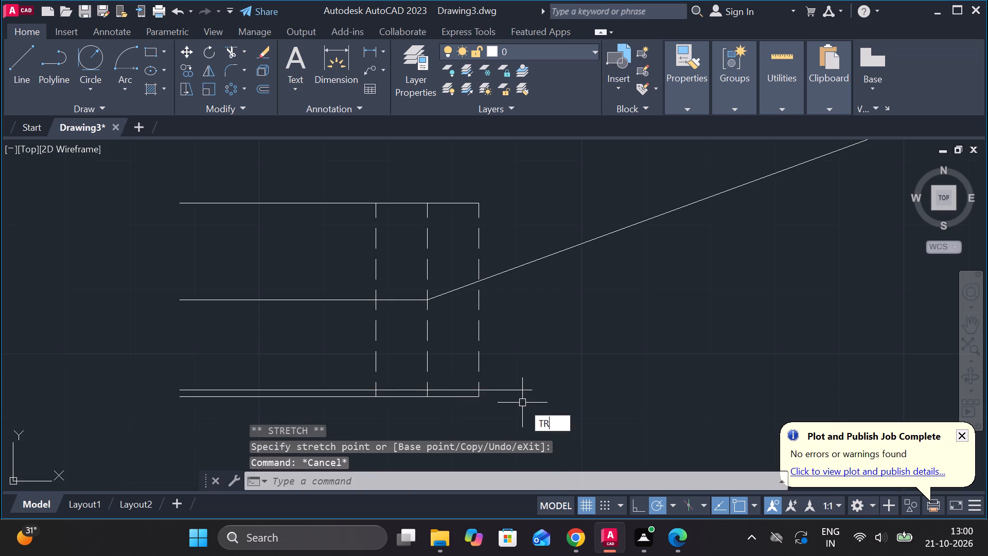
key("space")
left_click(481, 401)
left_click(481, 398)
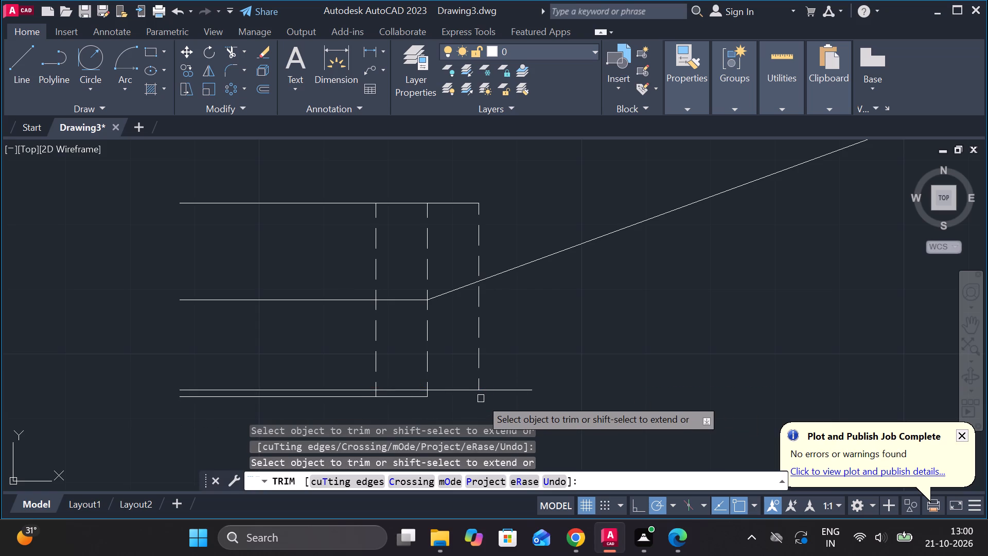
left_click(495, 394)
left_click(410, 399)
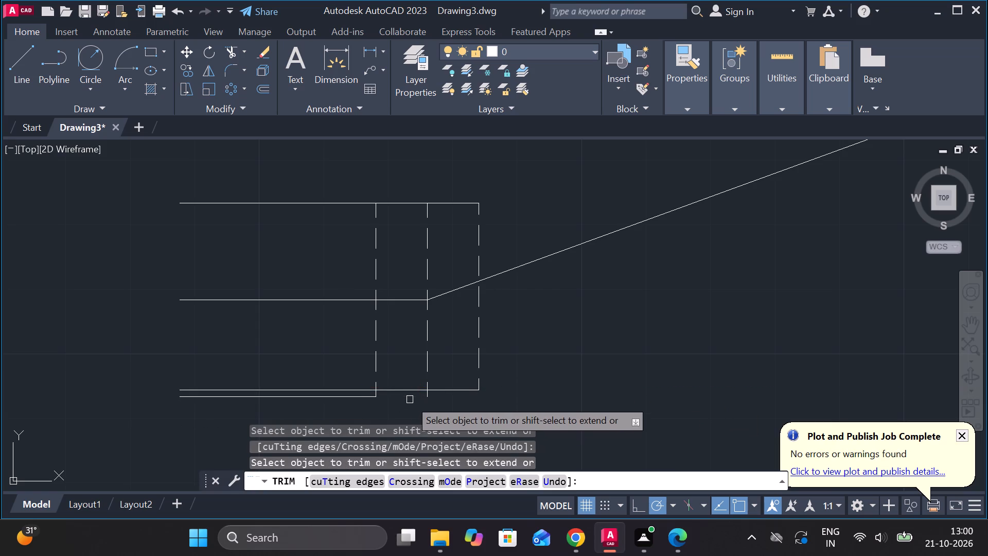
left_click(426, 397)
left_click(378, 399)
left_click(376, 399)
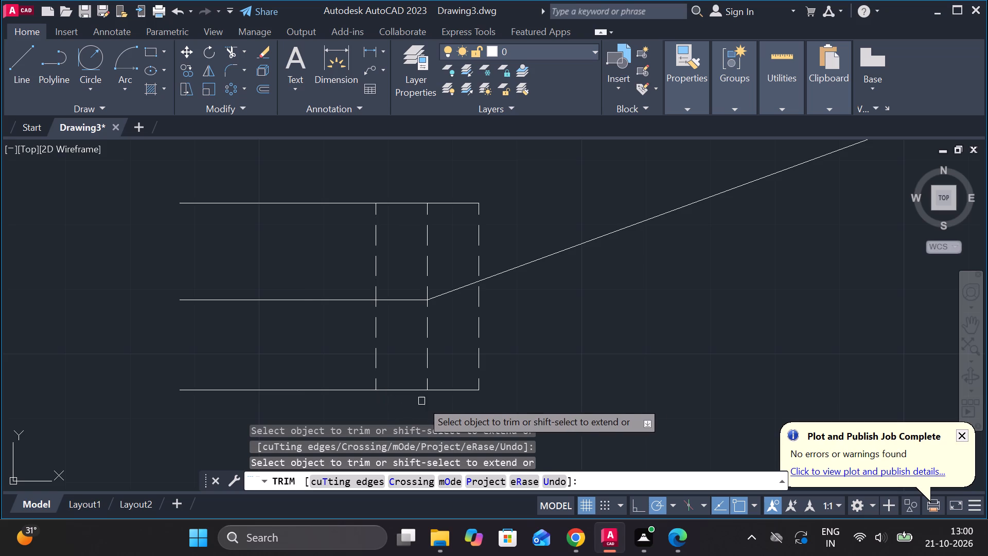
scroll(486, 394, "down", 1)
middle_click_drag(535, 387, 567, 387)
key("Escape")
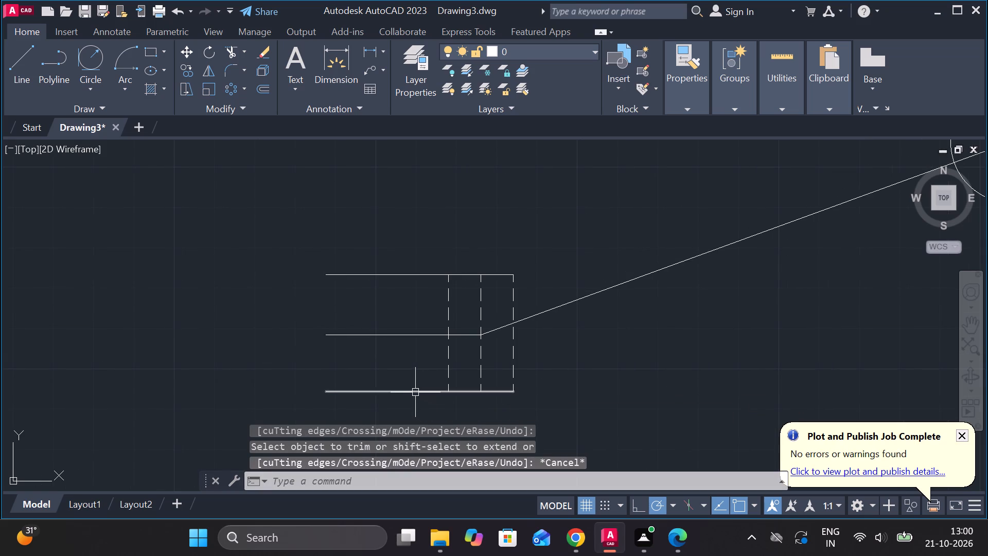
Offset the hub's bottom line by 30 upward.
left_click(414, 392)
key("o")
key("Return")
key("Return")
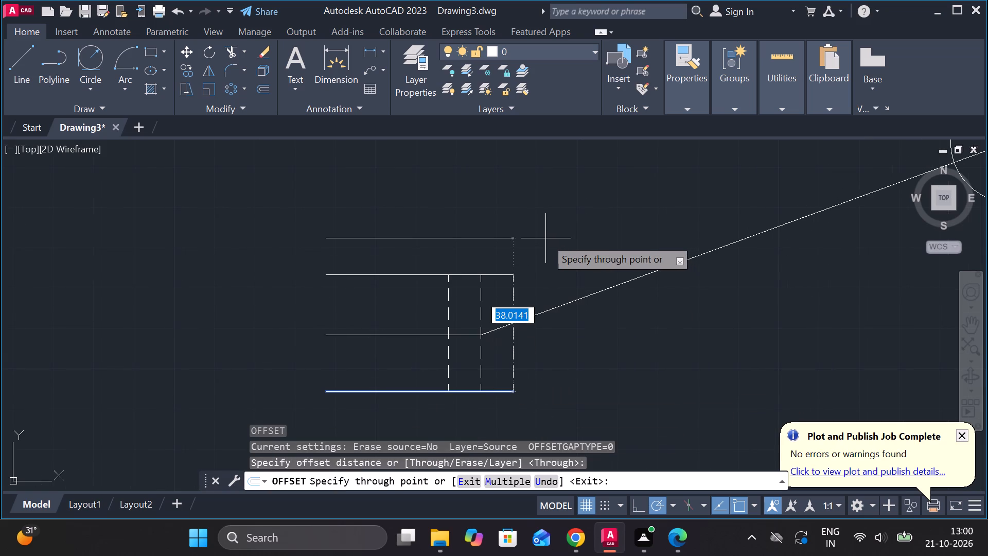
type("30")
key("Return")
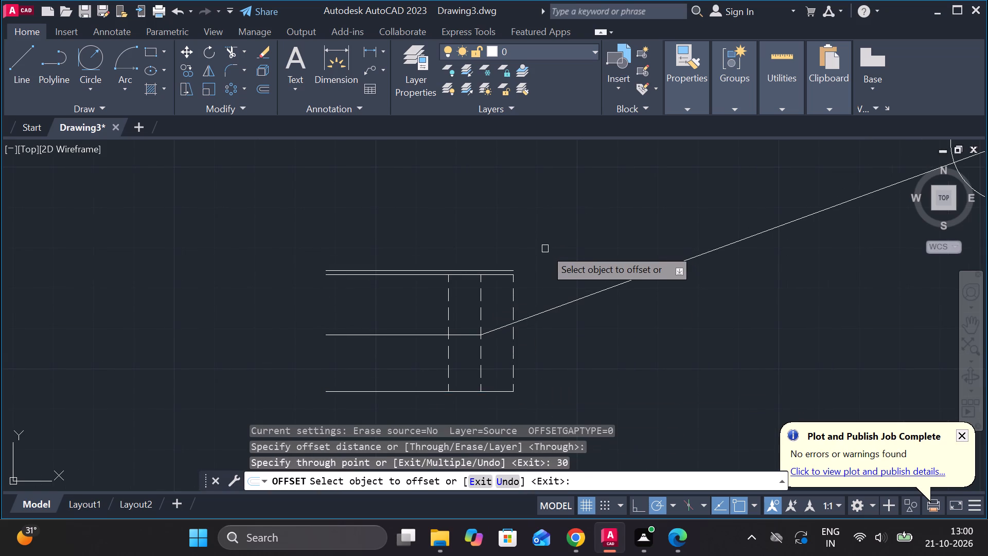
scroll(545, 249, "up", 1)
key("Escape")
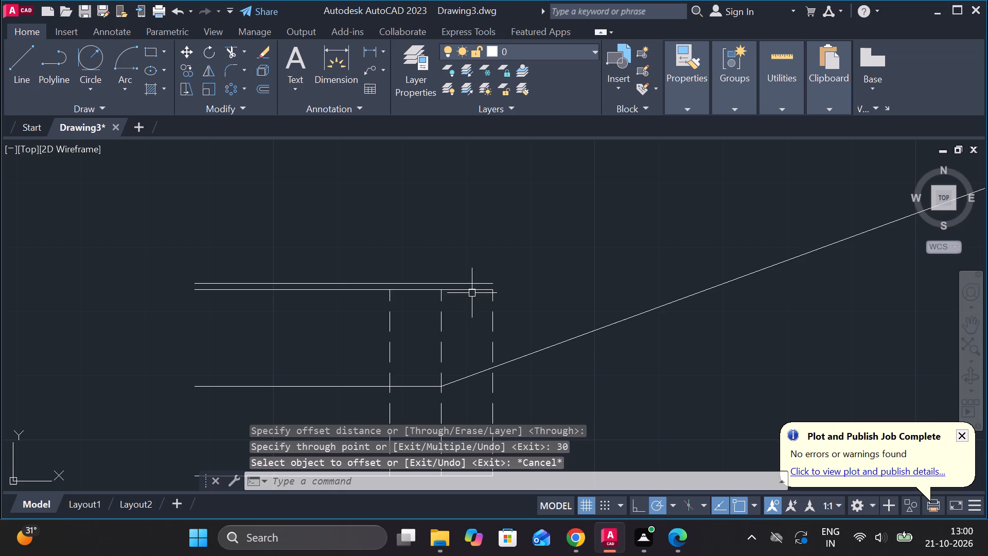
Erase the old upper horizontal line just below the new offset line.
left_click(472, 293)
type("E")
key("space")
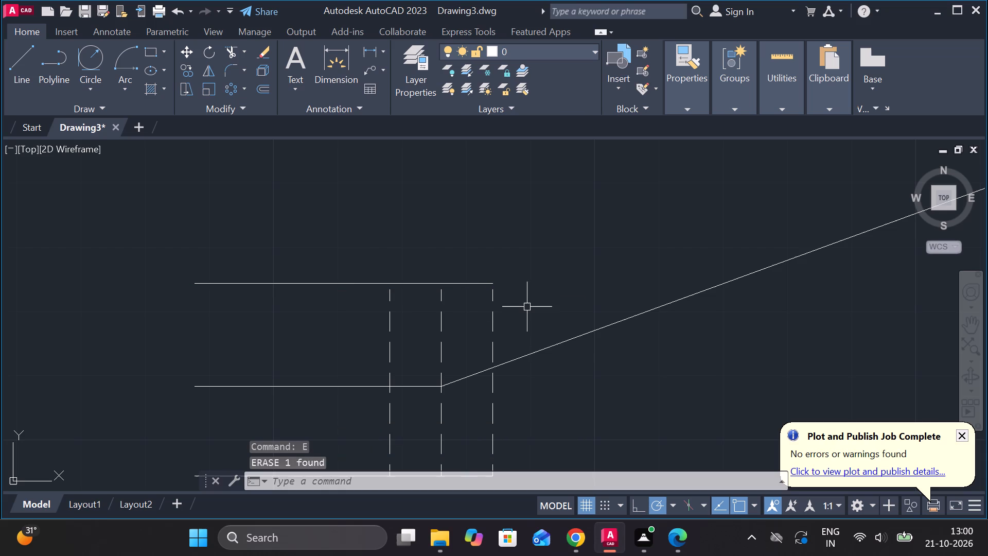
Extend the three dashed vertical lines up to the new upper horizontal line.
type("EX")
key("space")
left_click(495, 302)
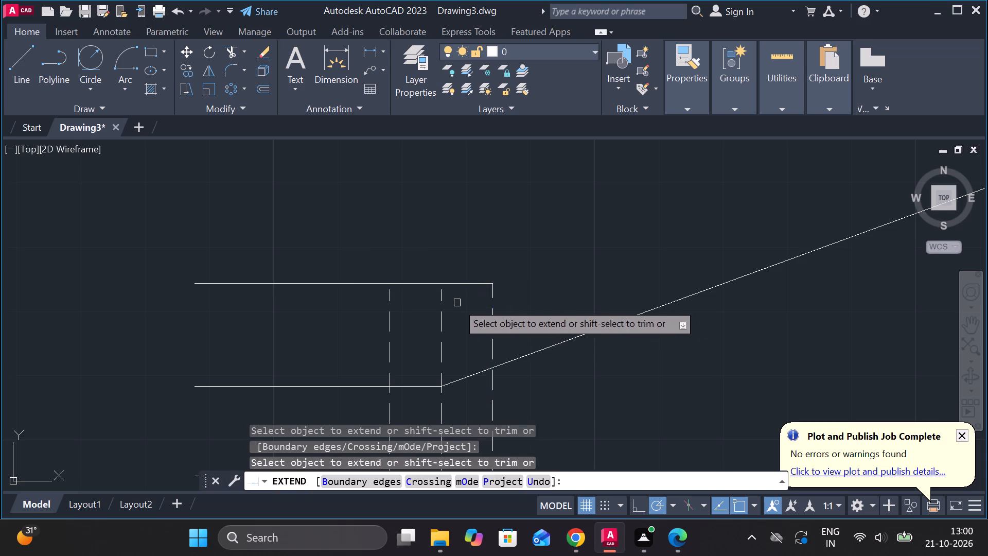
left_click(443, 296)
left_click(391, 300)
scroll(540, 252, "down", 1)
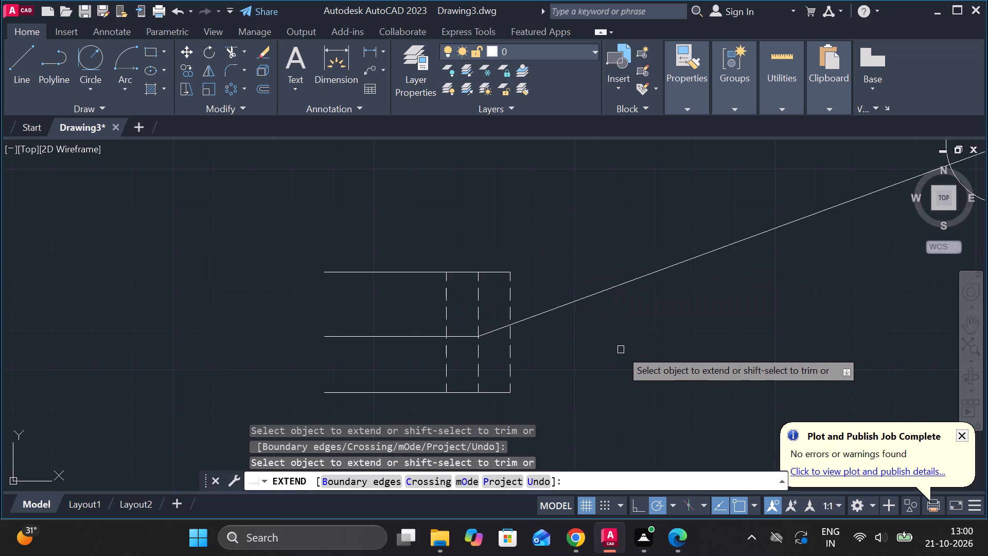
scroll(621, 349, "down", 1)
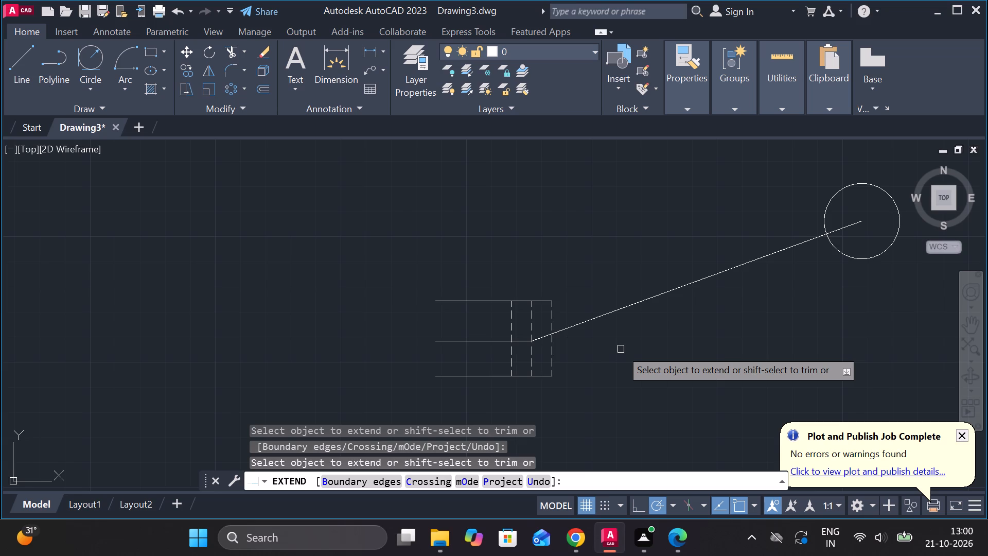
key("Escape")
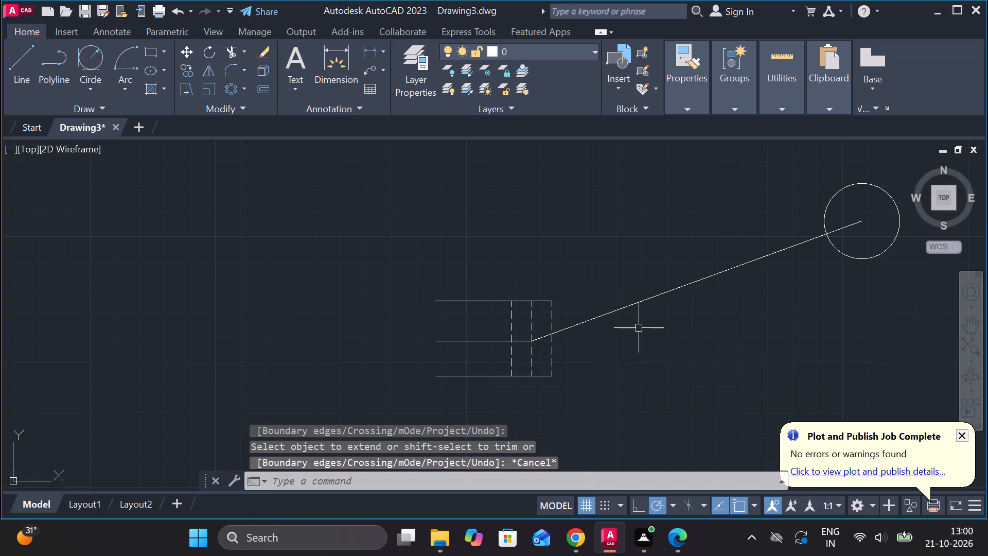
Draw a circle centred where the arm meets the hub's middle line, passing through the hub's upper right corner, radius about 17.89.
type("C")
key("space")
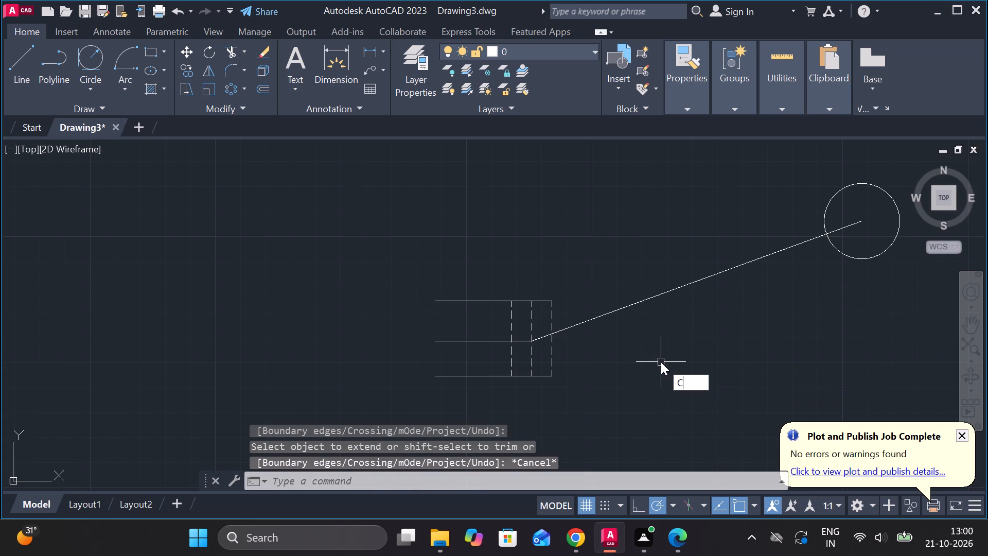
left_click(533, 343)
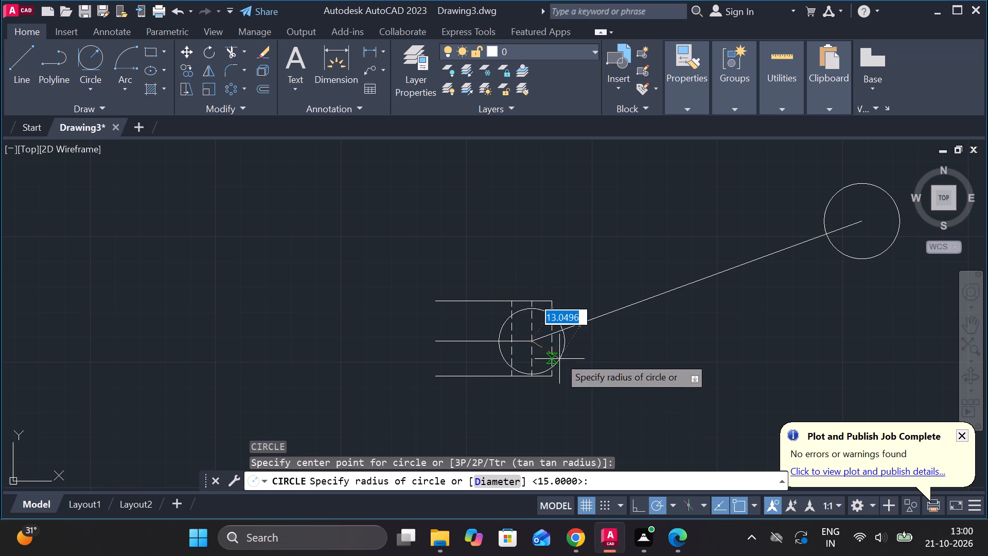
scroll(531, 316, "up", 2)
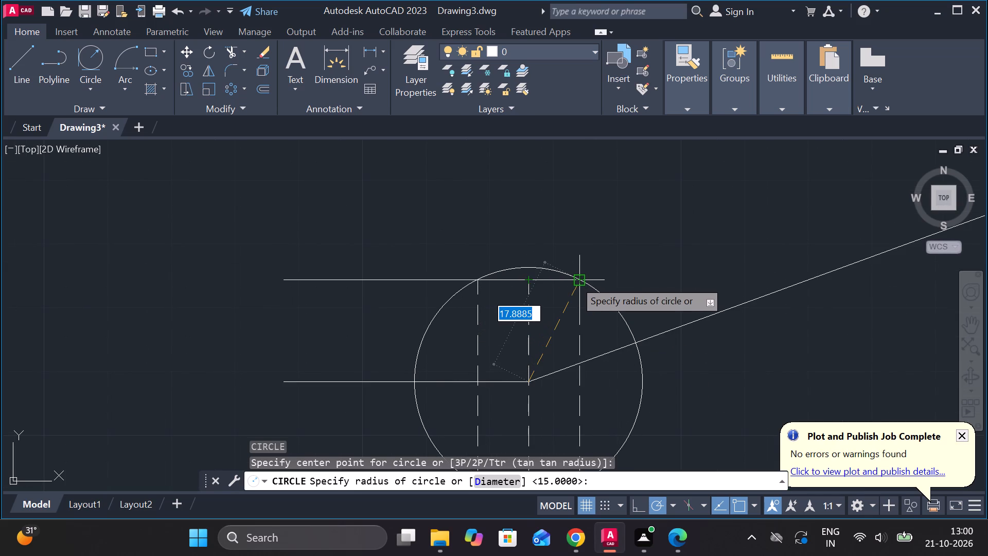
left_click(574, 280)
Trim the circle to its left arc between the upper and lower lines, and cut the horizontal lines outside that arc.
type("TR")
key("space")
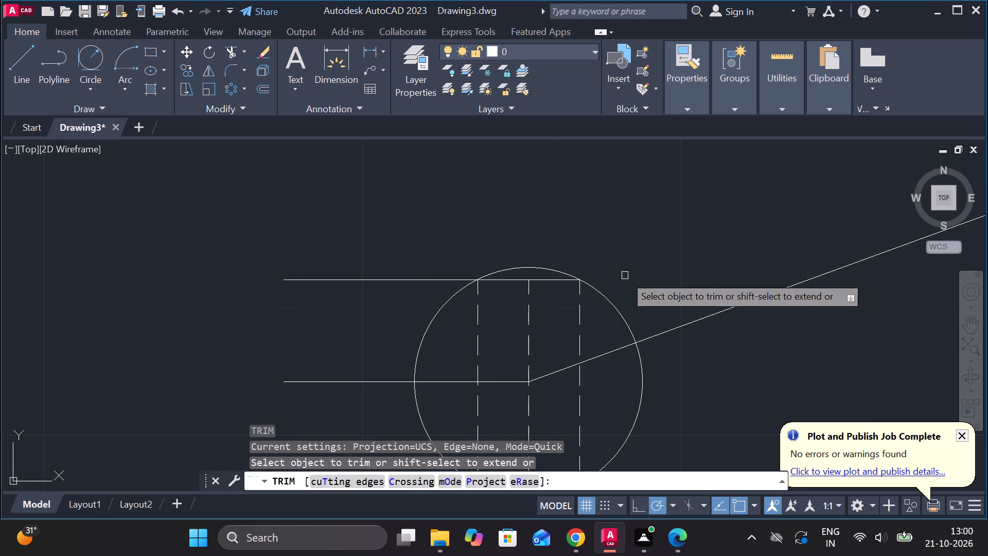
left_click_drag(625, 277, 617, 318)
left_click(548, 267)
left_click_drag(430, 246, 398, 312)
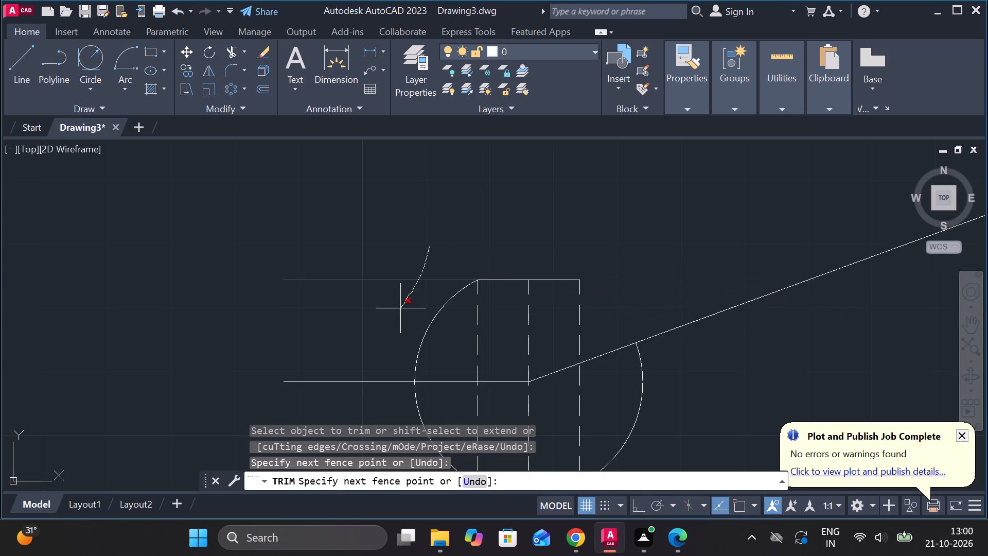
left_click_drag(398, 312, 370, 371)
scroll(370, 371, "up", 1)
middle_click_drag(370, 371, 367, 315)
left_click_drag(371, 251, 355, 374)
middle_click_drag(355, 357, 355, 357)
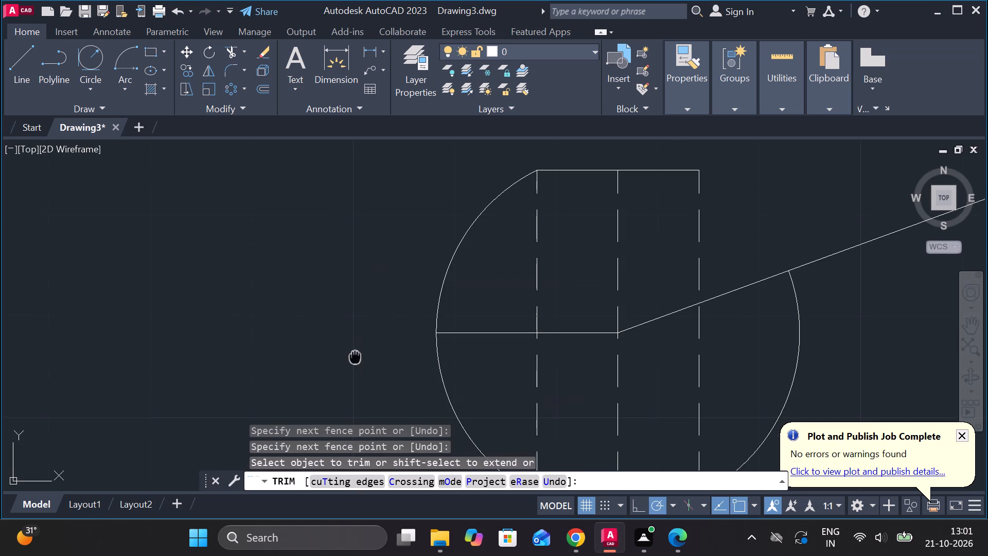
middle_click_drag(355, 357, 363, 255)
left_click_drag(367, 249, 407, 398)
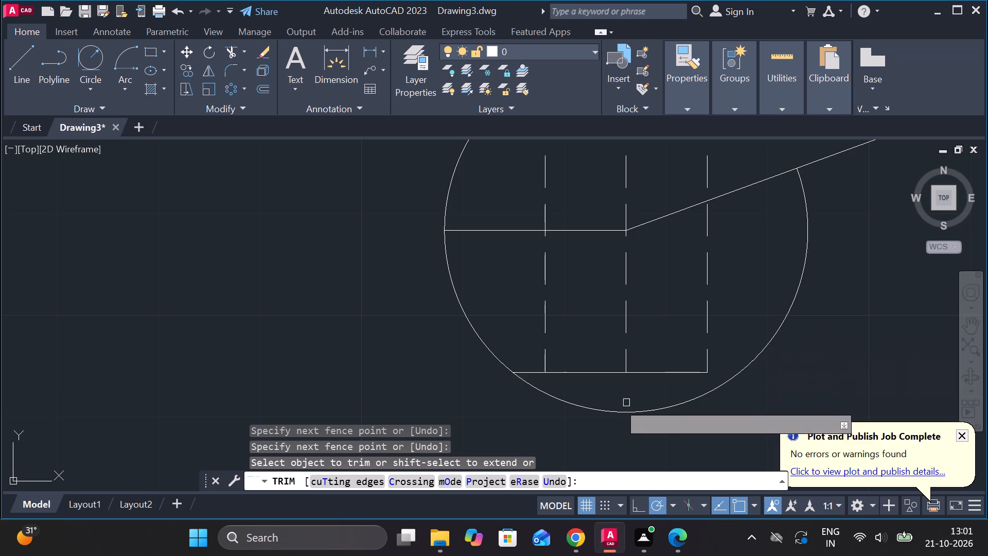
left_click(546, 399)
scroll(657, 389, "down", 2)
middle_click_drag(736, 357, 650, 357)
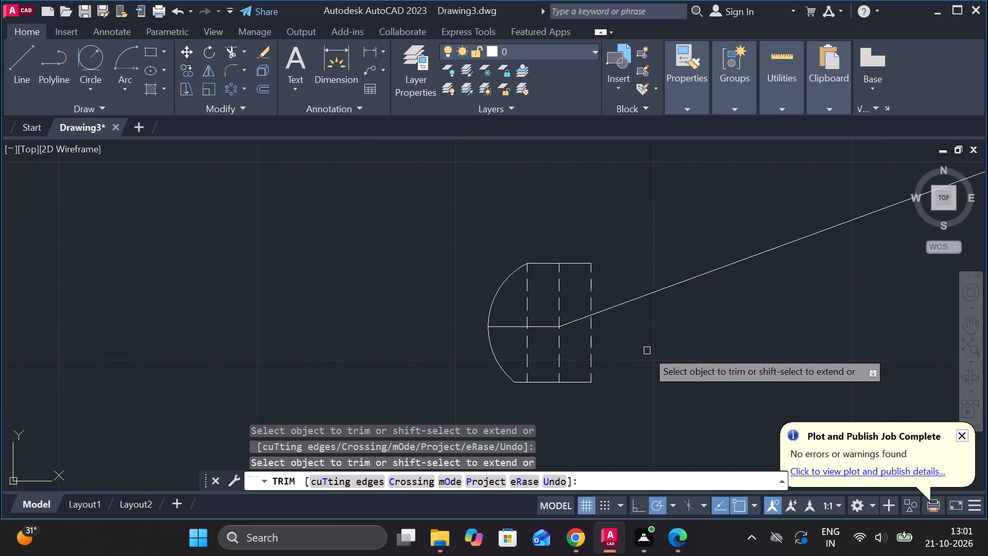
middle_click_drag(648, 350, 634, 350)
key("Escape")
Offset the inclined arm line by 5.5 to both sides.
left_click(650, 292)
key("o")
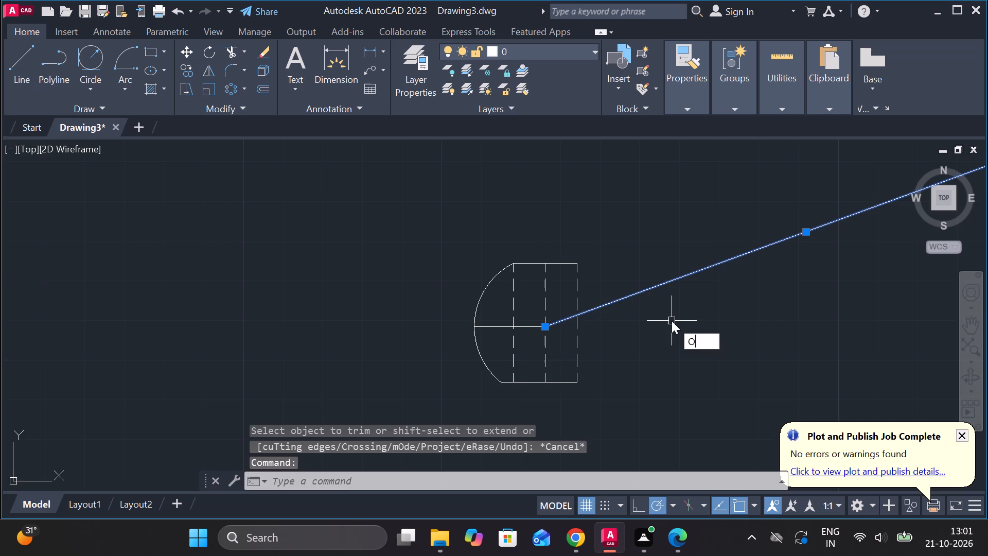
key("Return")
key("Return")
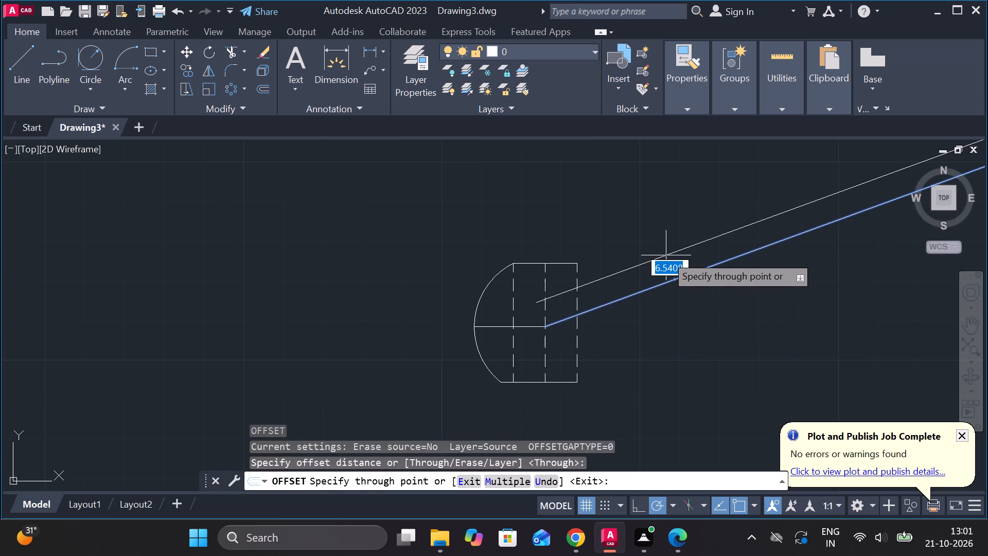
type("5.5")
key("space")
left_click(690, 274)
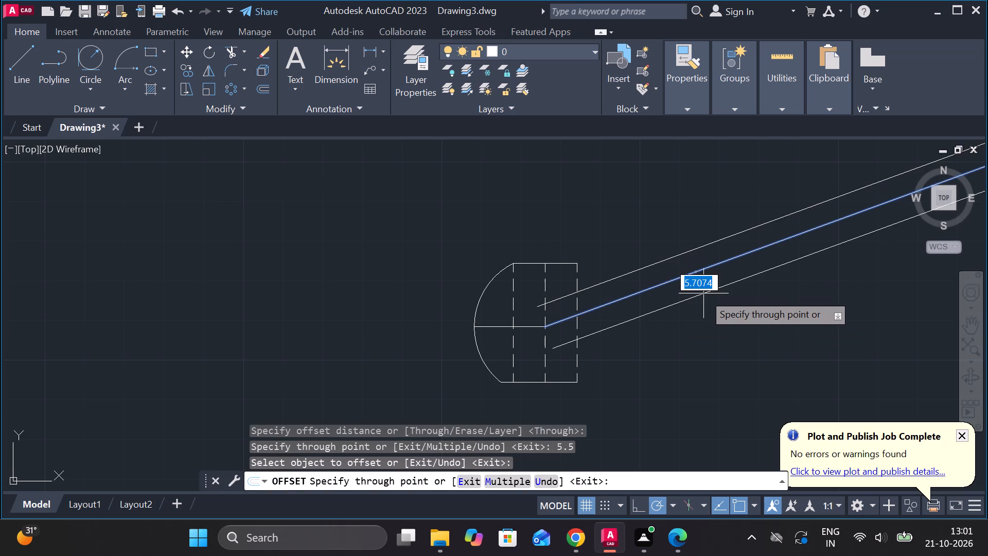
type("5.5")
key("Return")
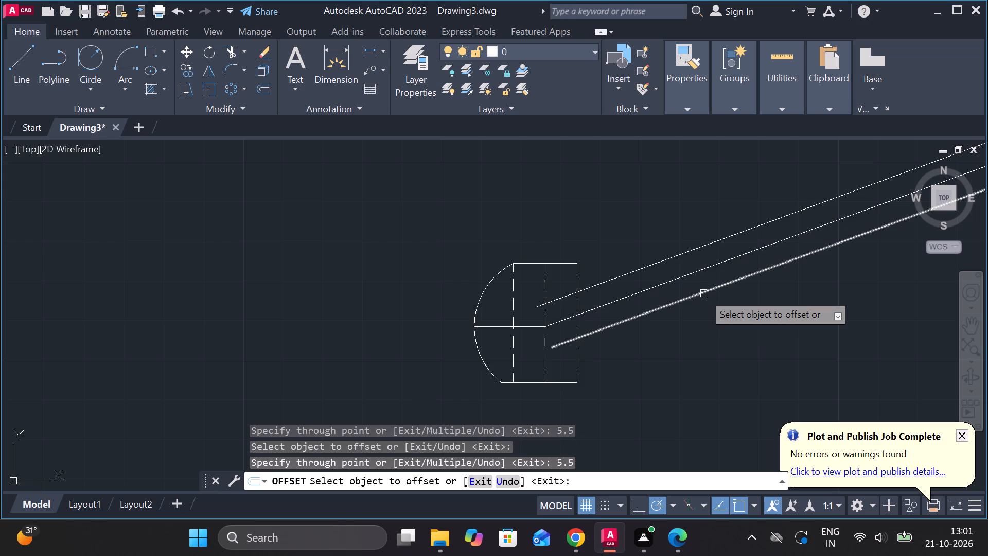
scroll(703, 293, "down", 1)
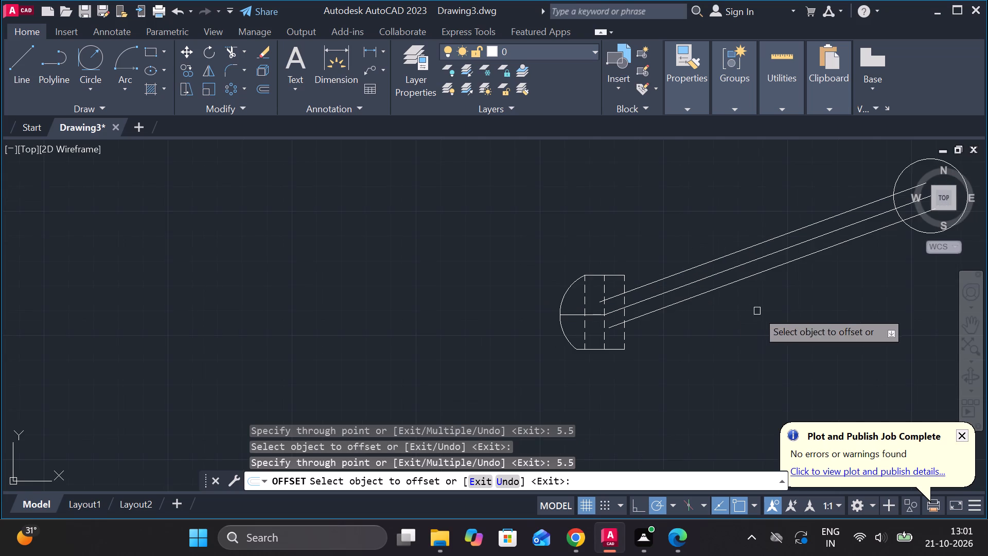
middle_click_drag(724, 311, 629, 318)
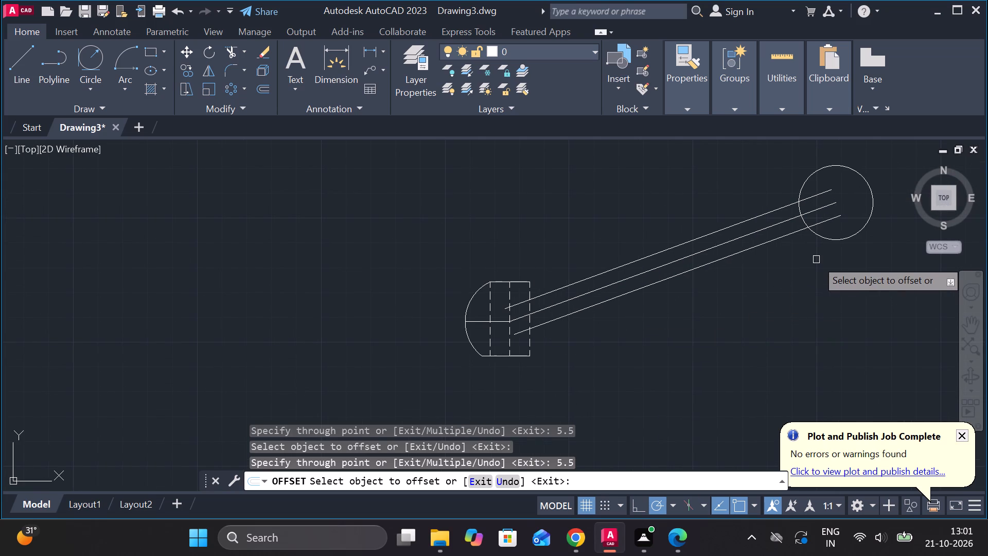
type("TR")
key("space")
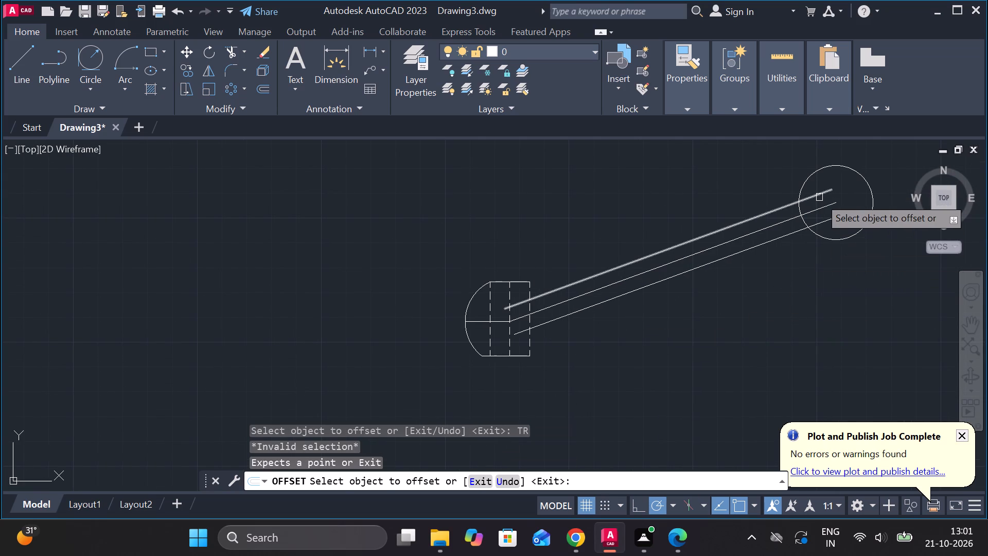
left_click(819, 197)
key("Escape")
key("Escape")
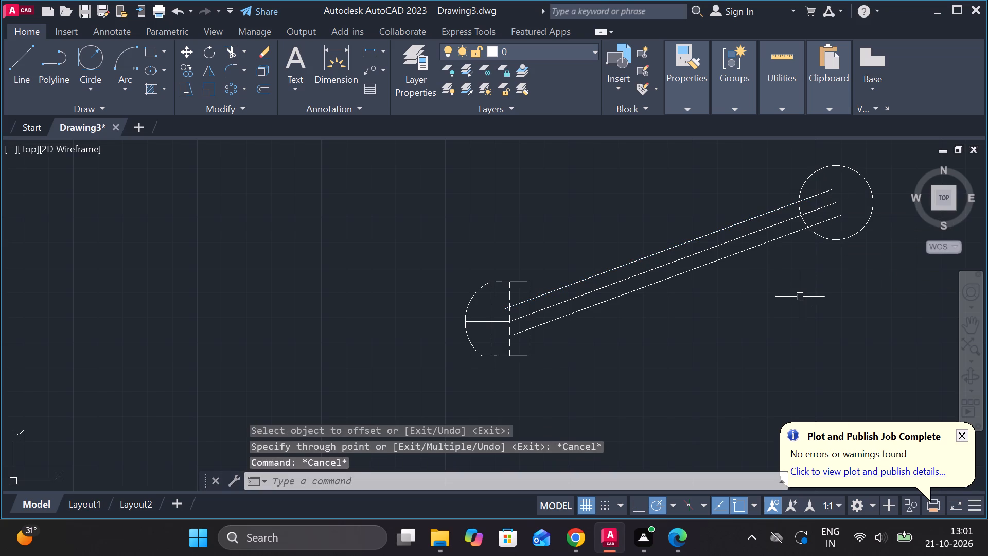
Trim the ends of the two offset arm lines that lie inside the end circle.
type("TR")
key("space")
left_click(818, 197)
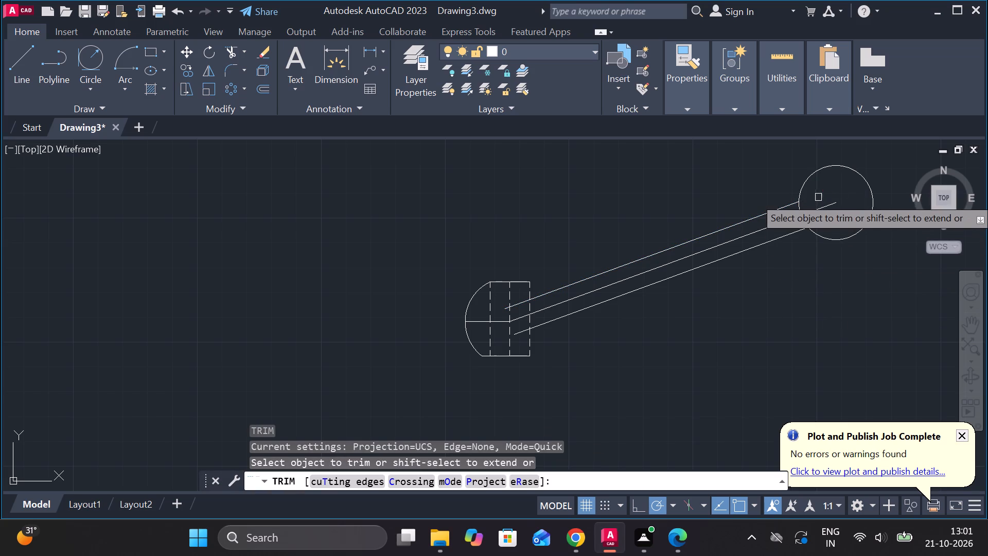
left_click(830, 221)
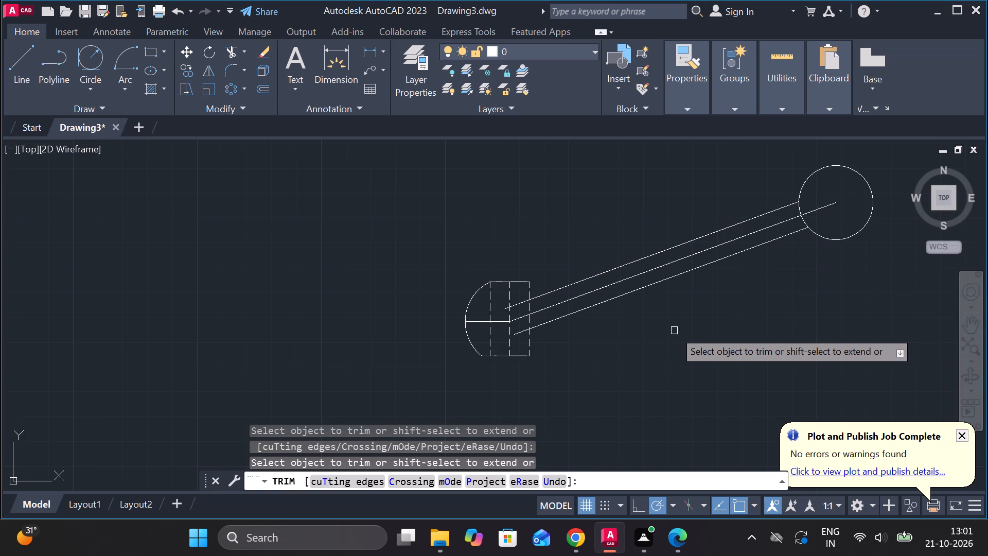
middle_click(693, 339)
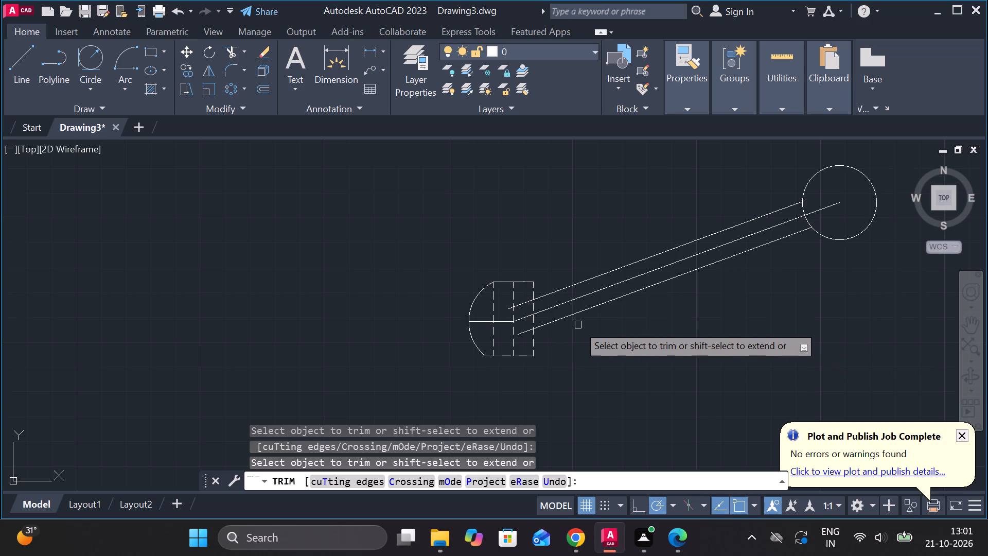
key("Escape")
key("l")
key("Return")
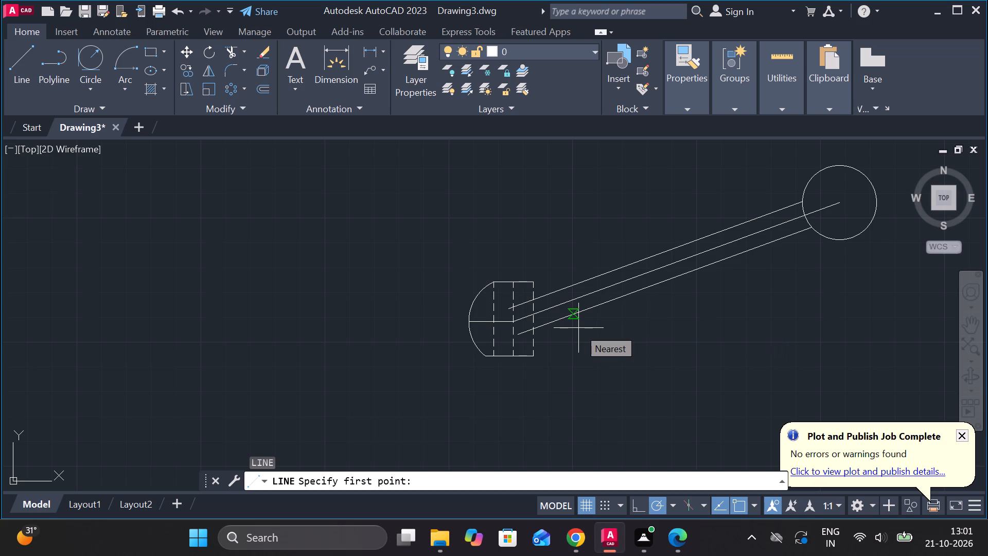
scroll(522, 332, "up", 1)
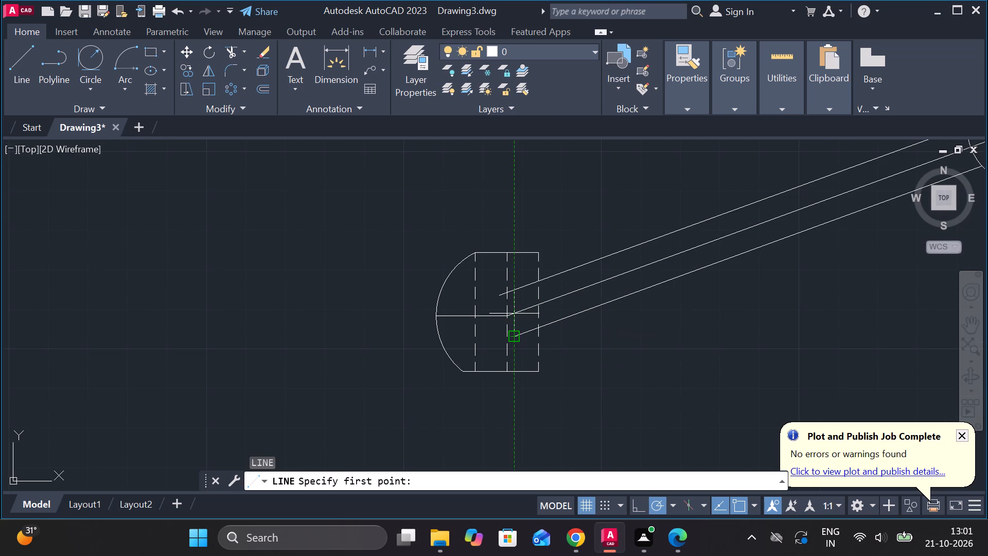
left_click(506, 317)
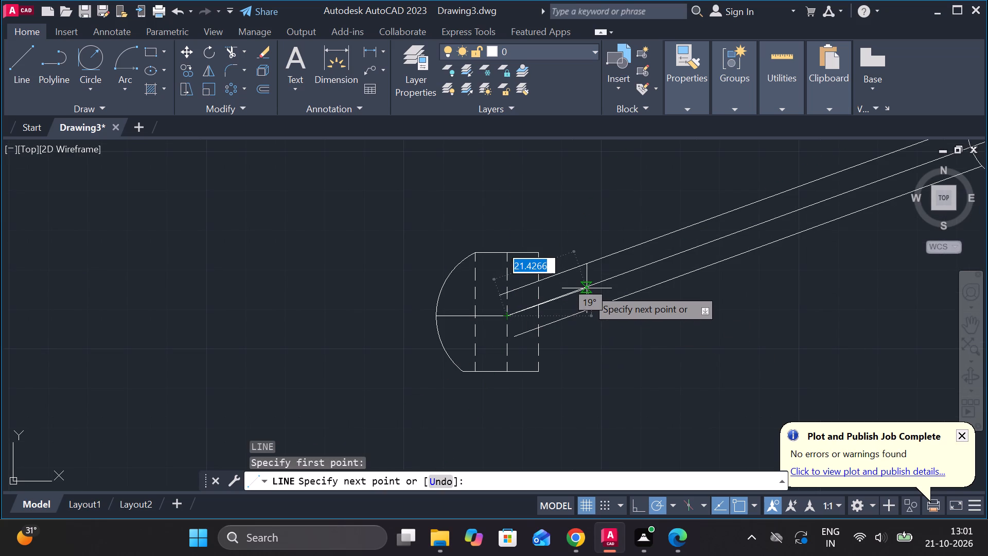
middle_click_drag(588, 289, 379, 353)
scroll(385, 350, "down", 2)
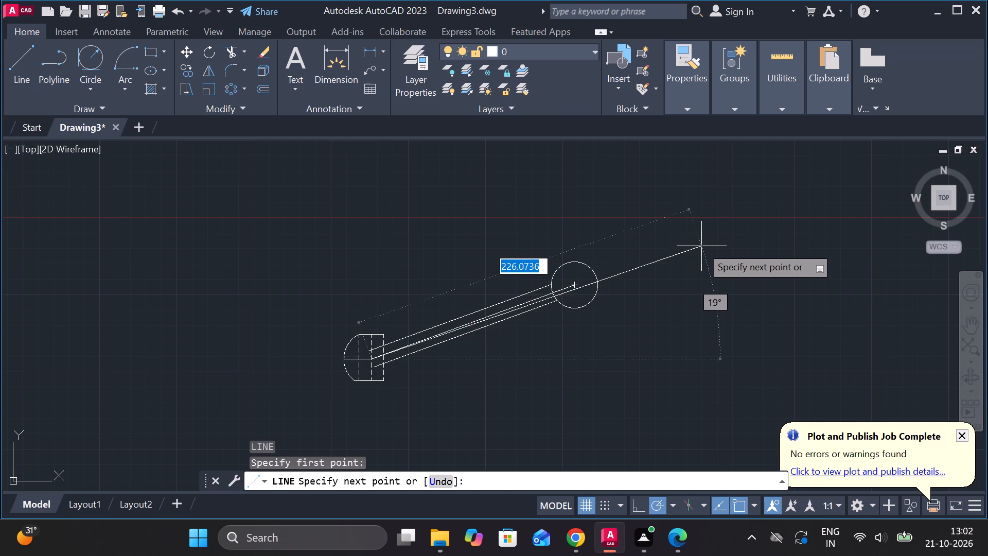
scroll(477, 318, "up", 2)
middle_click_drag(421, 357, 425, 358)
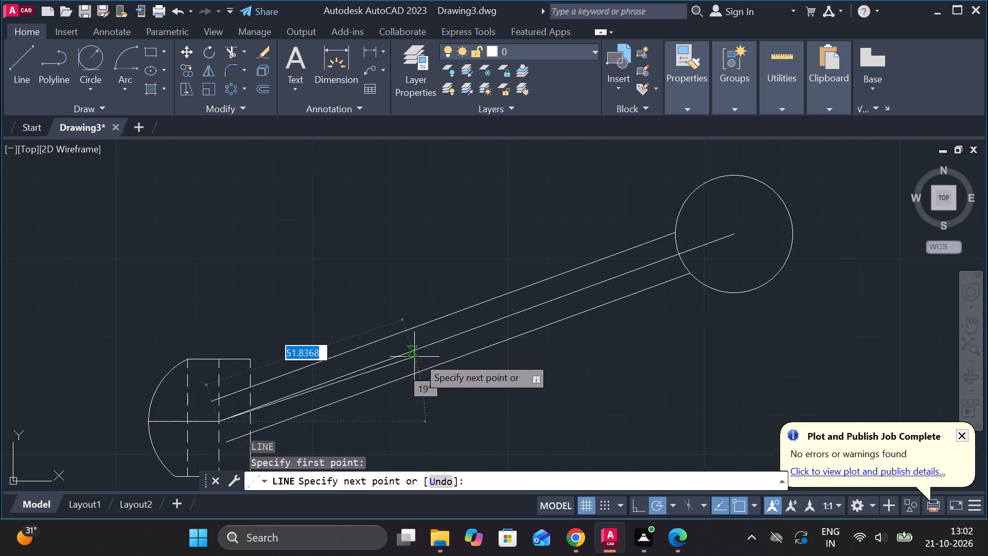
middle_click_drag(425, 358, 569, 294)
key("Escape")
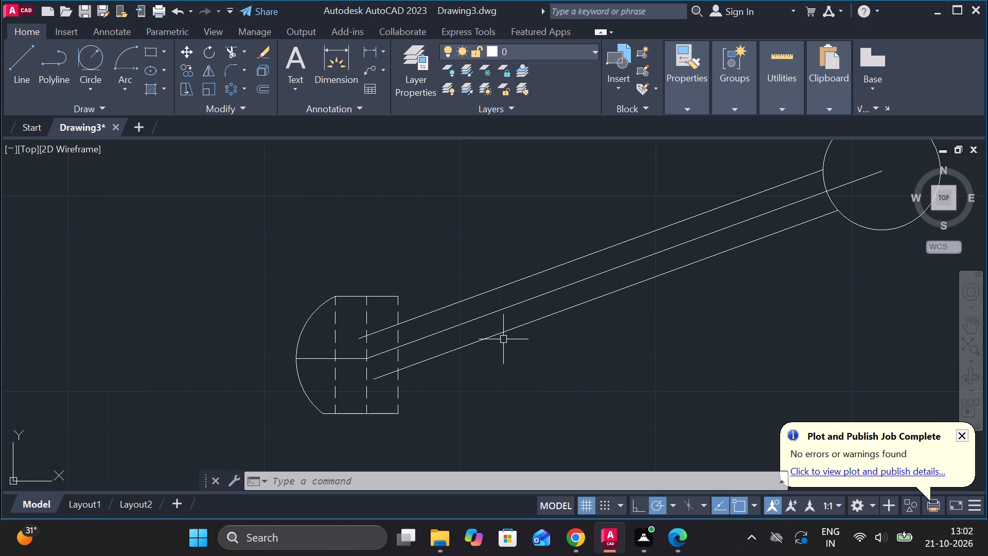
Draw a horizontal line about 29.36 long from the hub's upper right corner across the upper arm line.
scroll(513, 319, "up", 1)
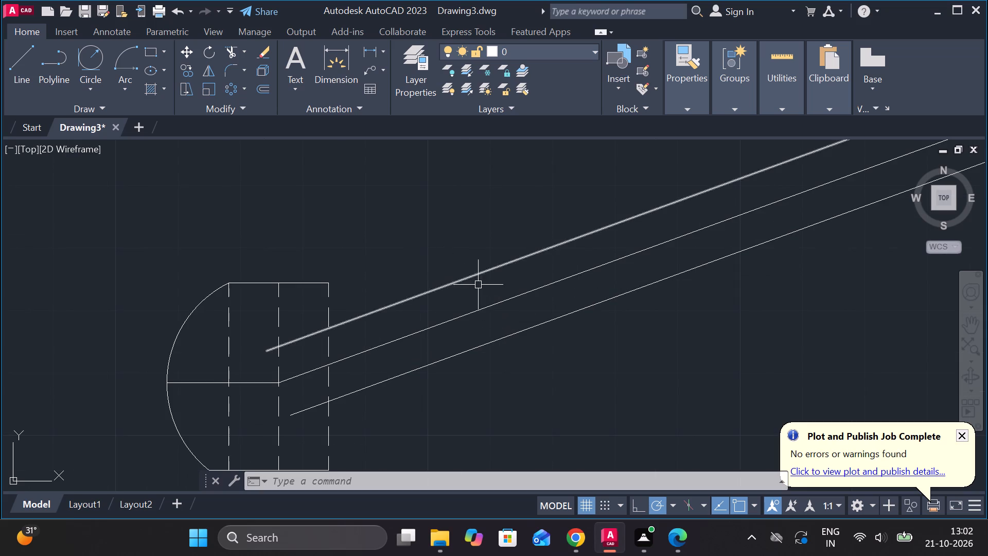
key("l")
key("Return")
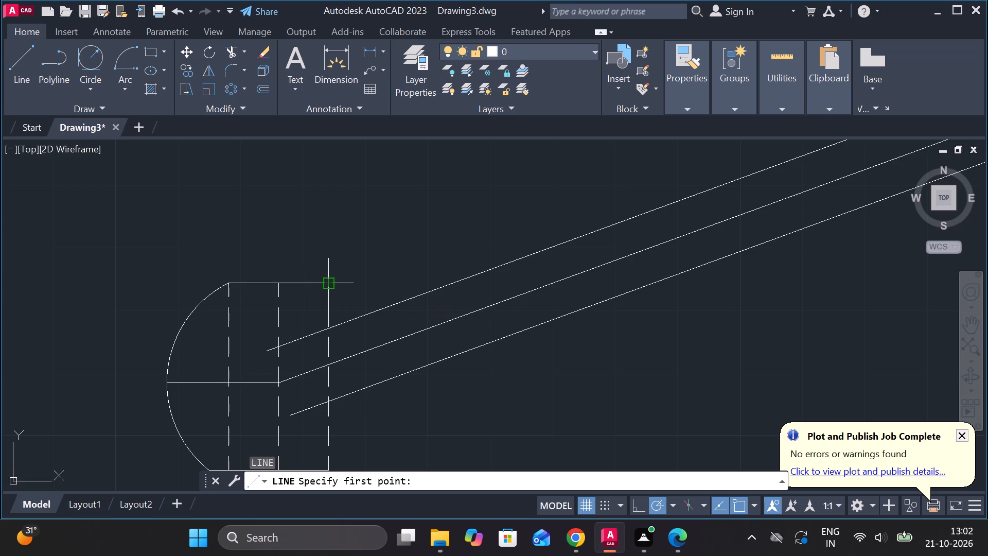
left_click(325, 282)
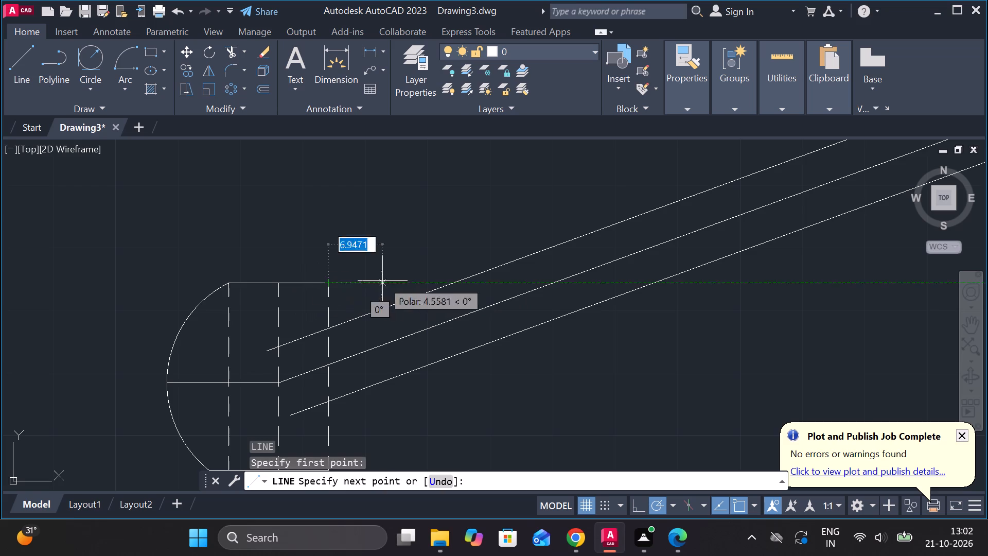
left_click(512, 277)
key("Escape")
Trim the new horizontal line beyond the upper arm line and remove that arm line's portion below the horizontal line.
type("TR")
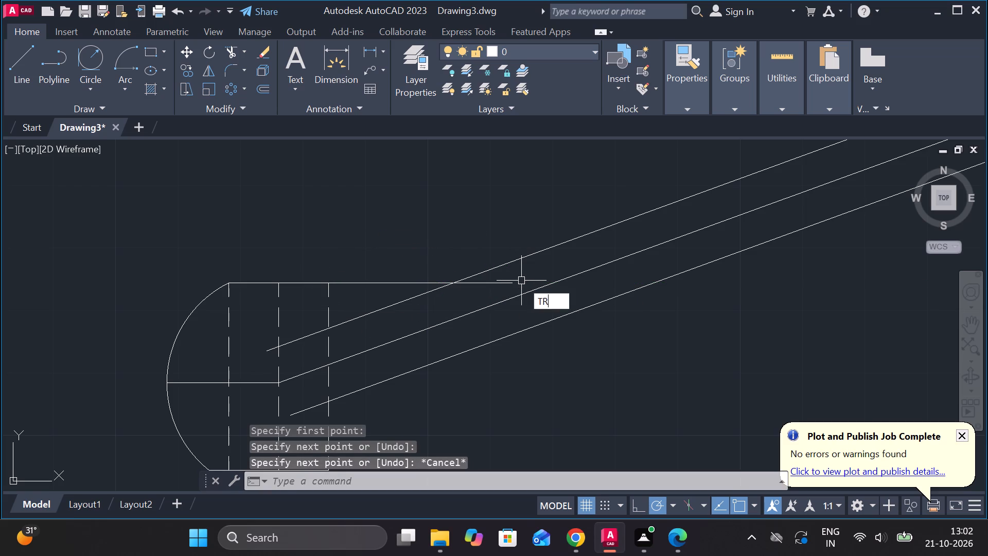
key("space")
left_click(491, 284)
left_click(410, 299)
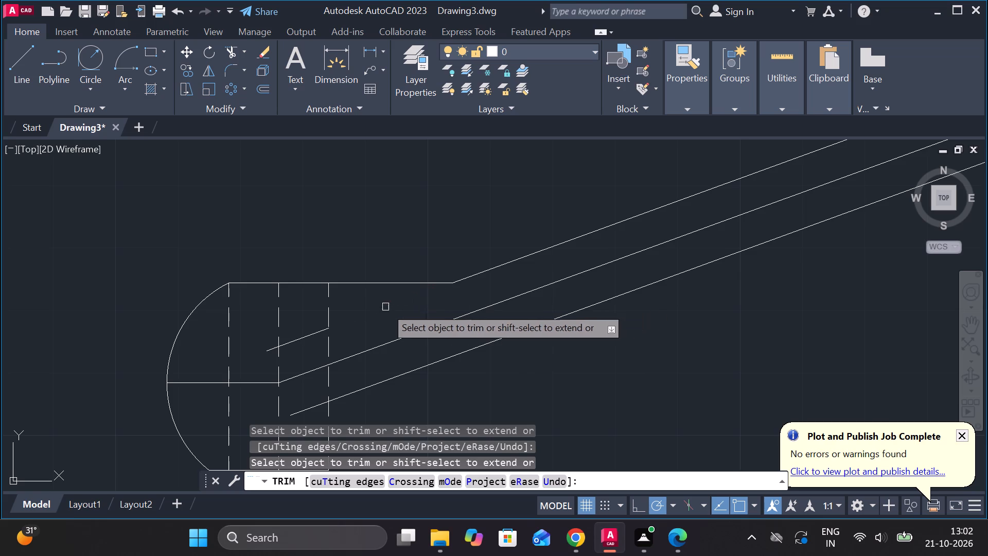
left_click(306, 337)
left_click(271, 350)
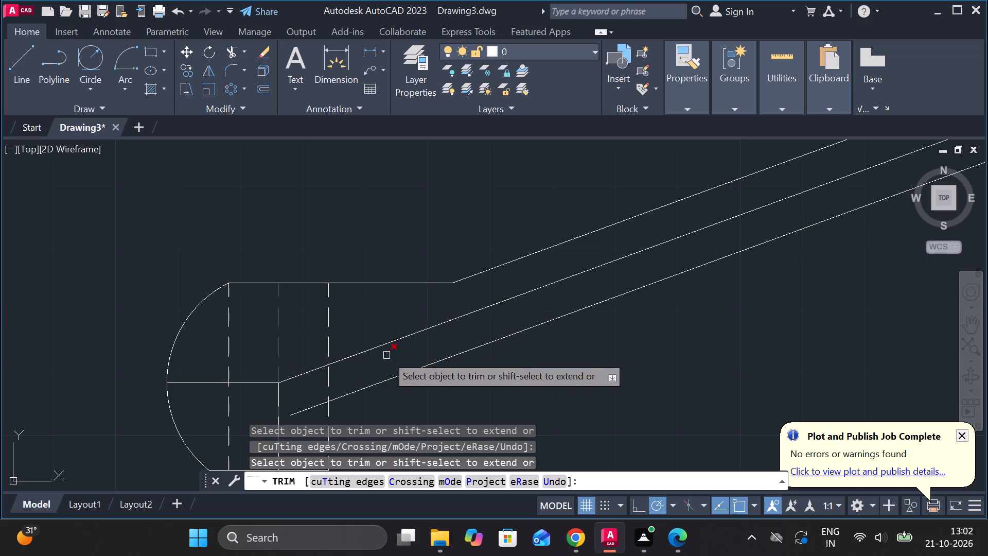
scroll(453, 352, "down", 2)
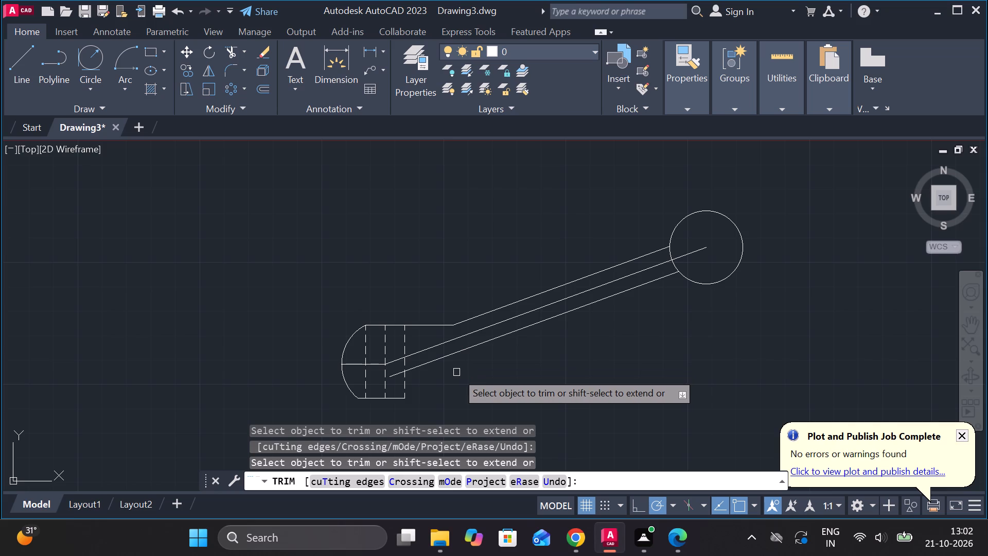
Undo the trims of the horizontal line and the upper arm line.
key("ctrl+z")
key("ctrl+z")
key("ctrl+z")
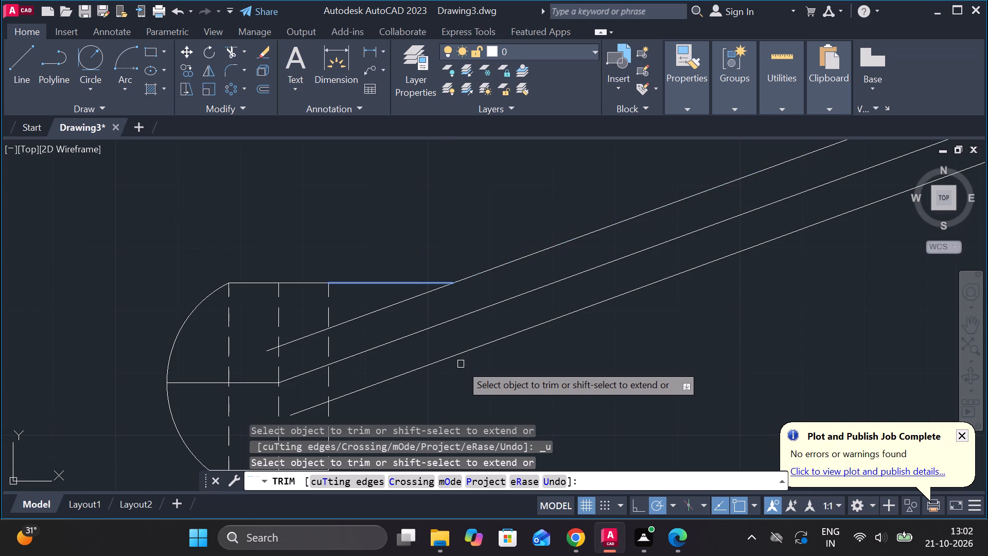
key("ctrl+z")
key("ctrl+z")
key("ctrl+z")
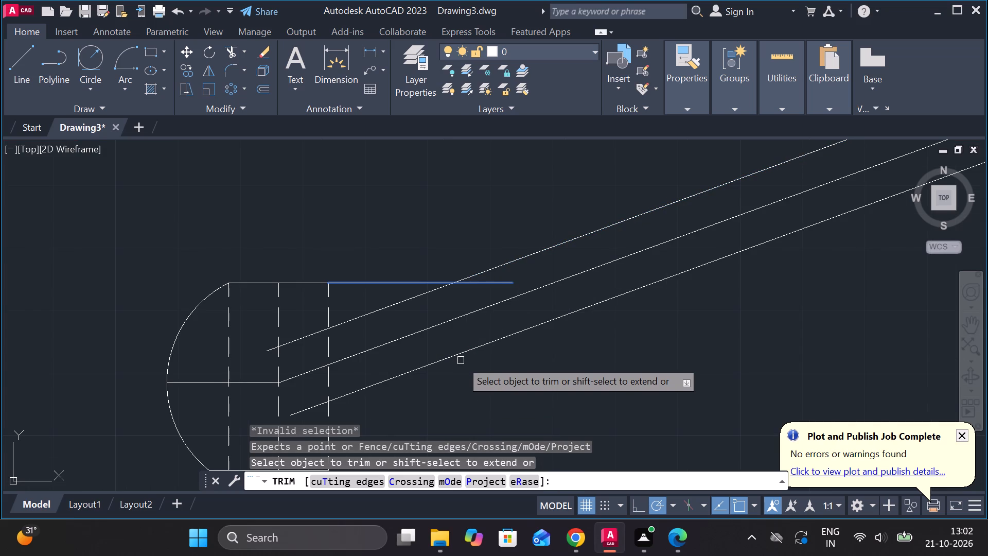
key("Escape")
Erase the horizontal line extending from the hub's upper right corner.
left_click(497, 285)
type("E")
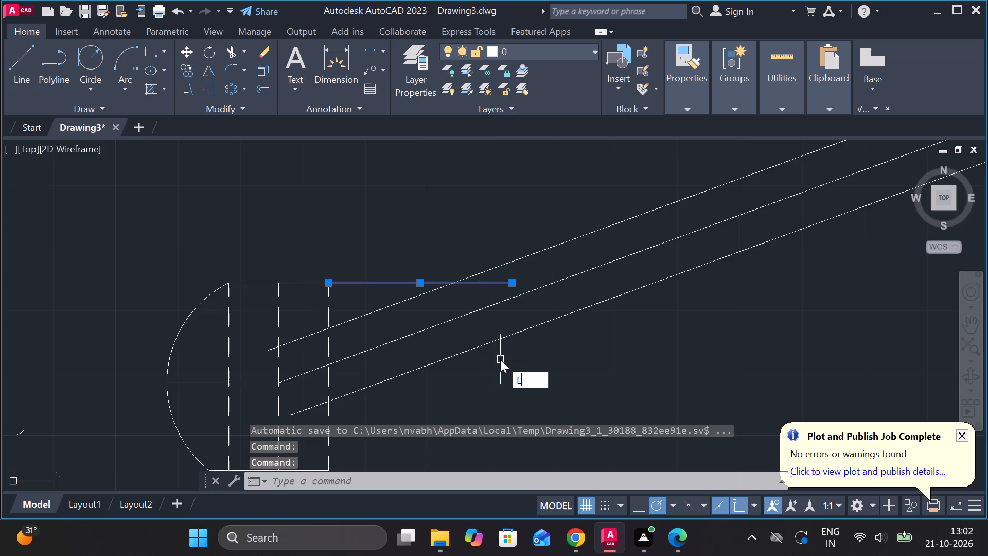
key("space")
Stretch the right end of the hub's horizontal middle line horizontally past the lower arm line.
scroll(500, 359, "down", 2)
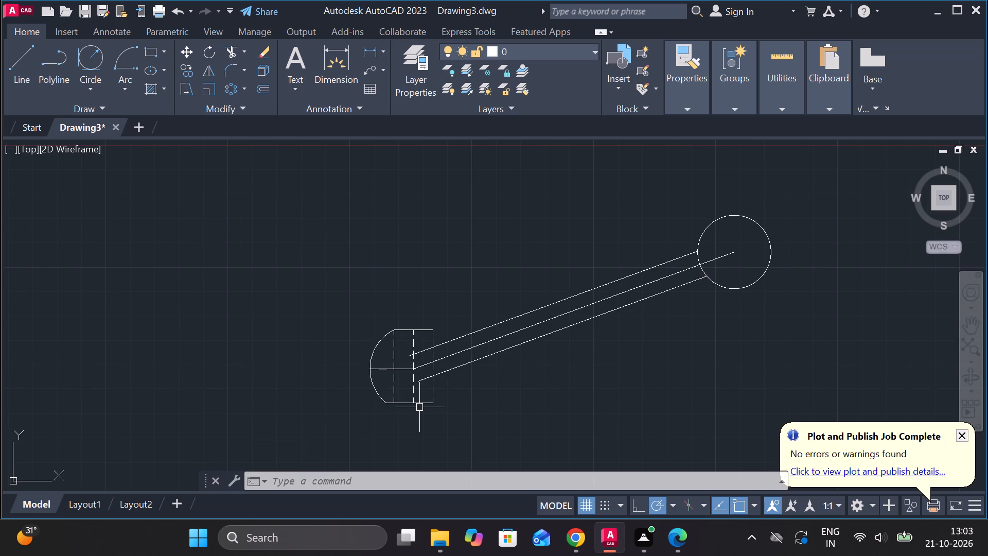
scroll(413, 407, "up", 1)
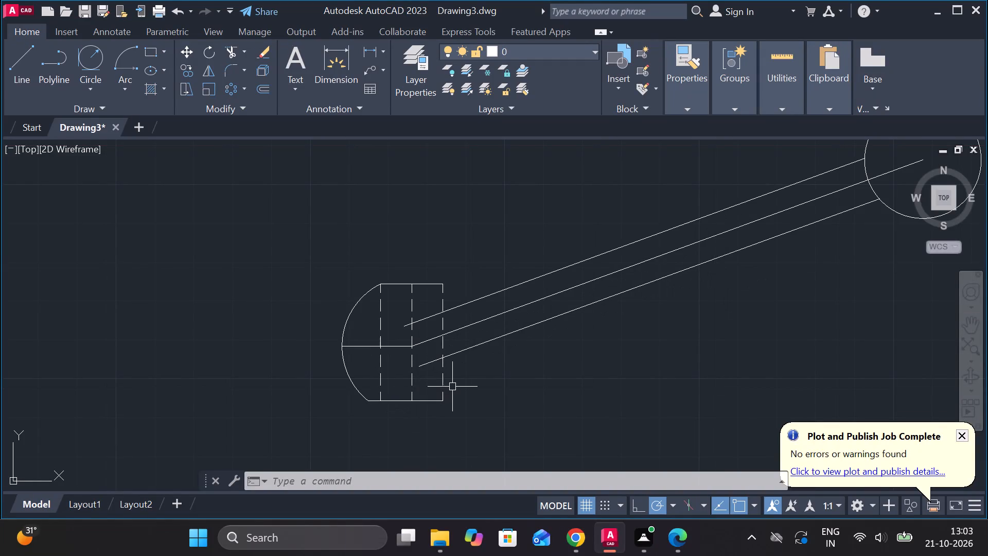
scroll(460, 376, "up", 1)
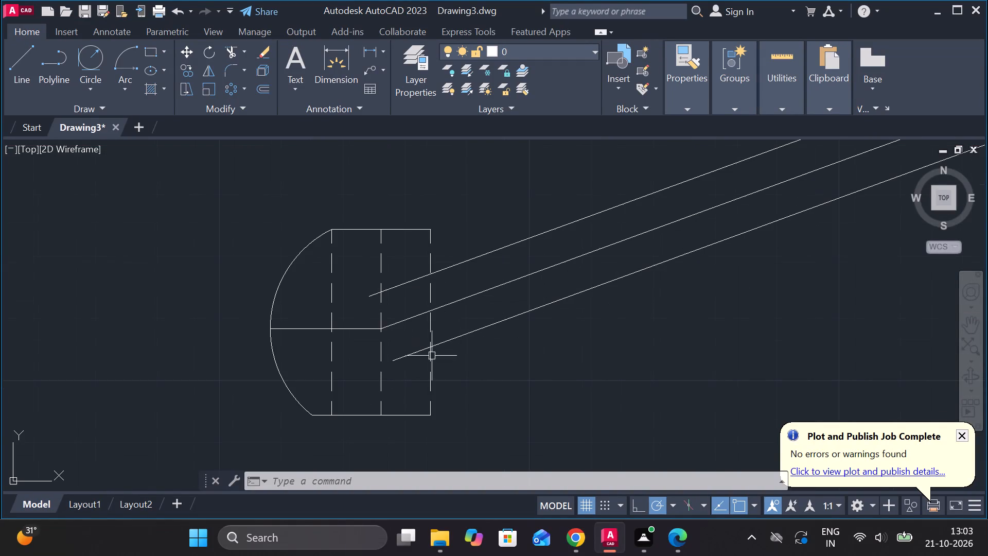
left_click(363, 329)
left_click(378, 332)
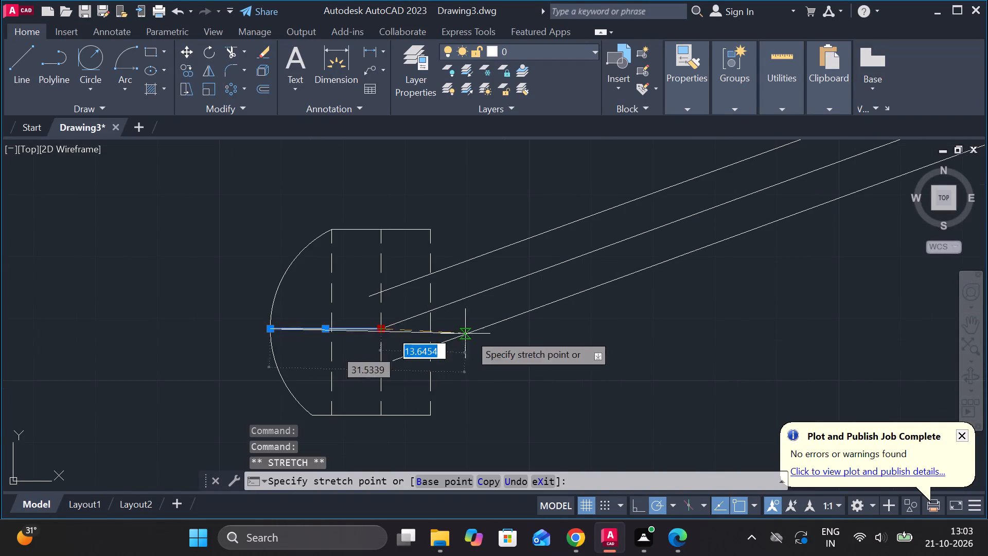
left_click(528, 338)
key("Escape")
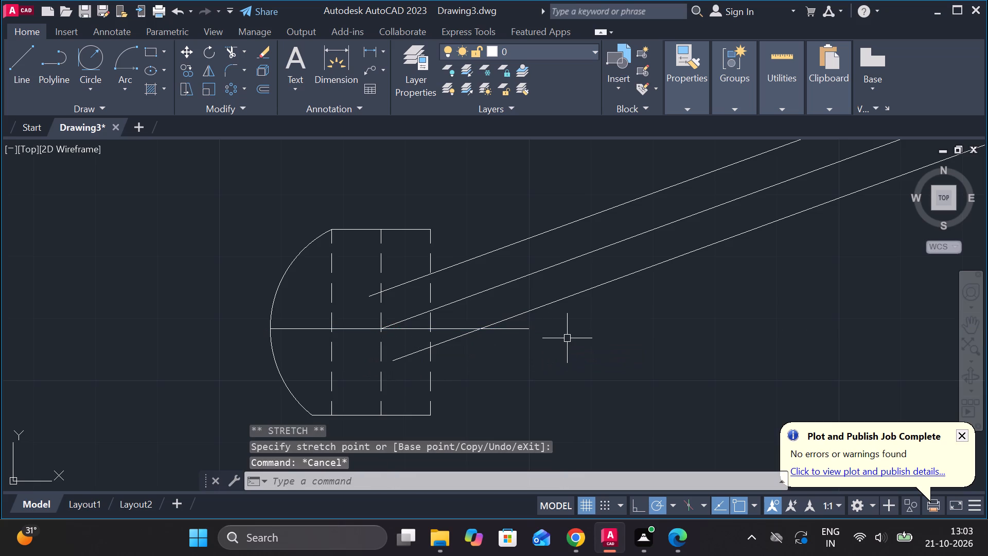
Trim away the horizontal middle line and the two outer arm lines where they lie inside the hub's right dashed edge.
type("TR")
key("space")
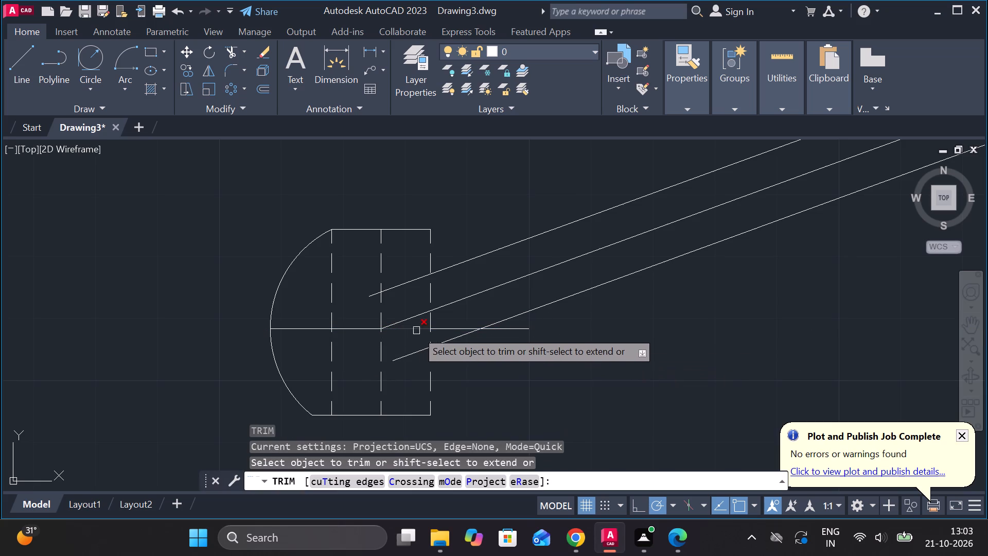
left_click(416, 331)
left_click(418, 347)
left_click(450, 347)
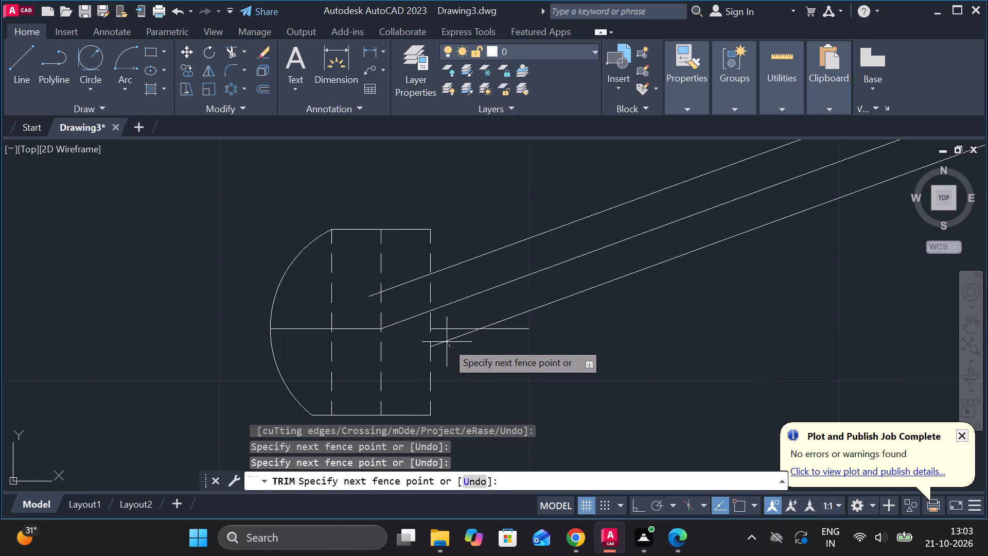
left_click(447, 342)
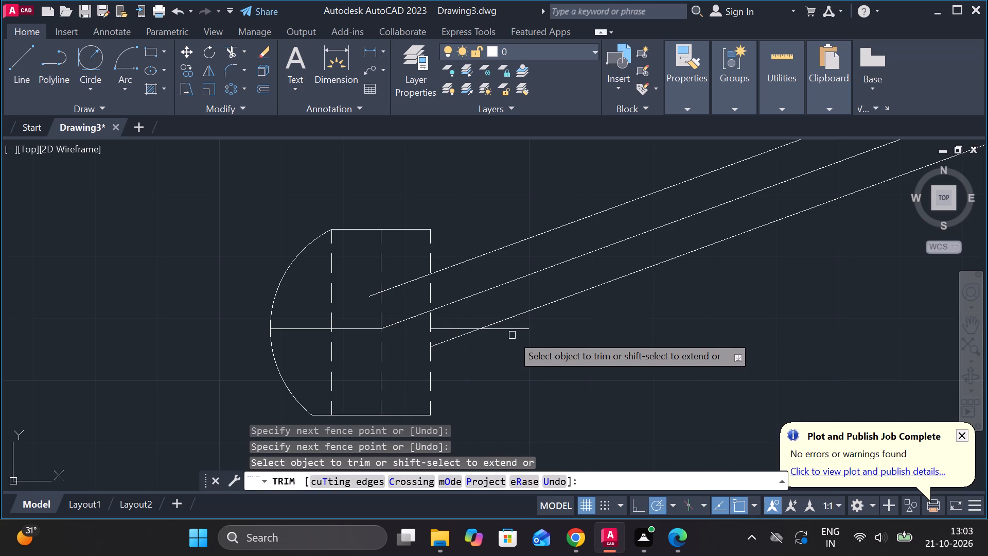
left_click(356, 331)
left_click(310, 329)
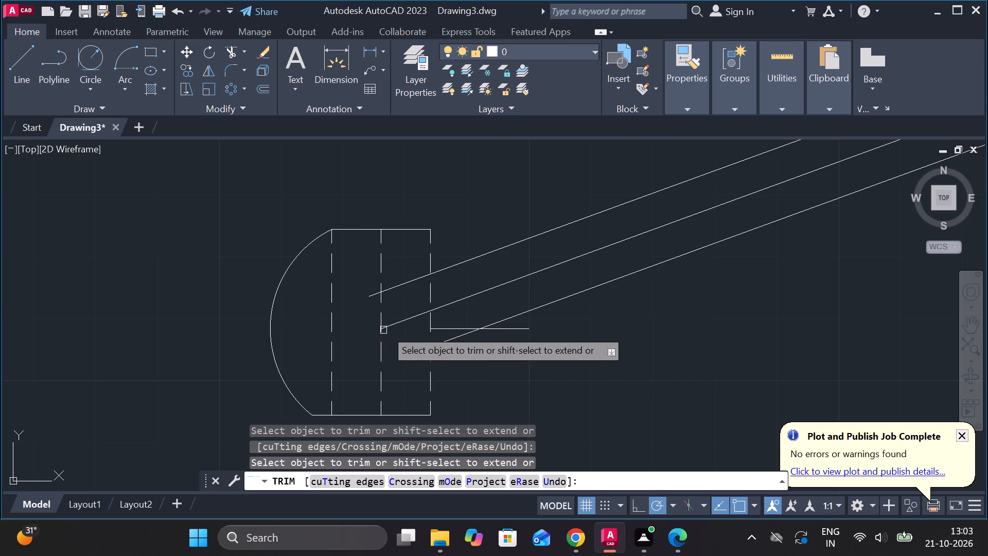
left_click(368, 300)
left_click(392, 290)
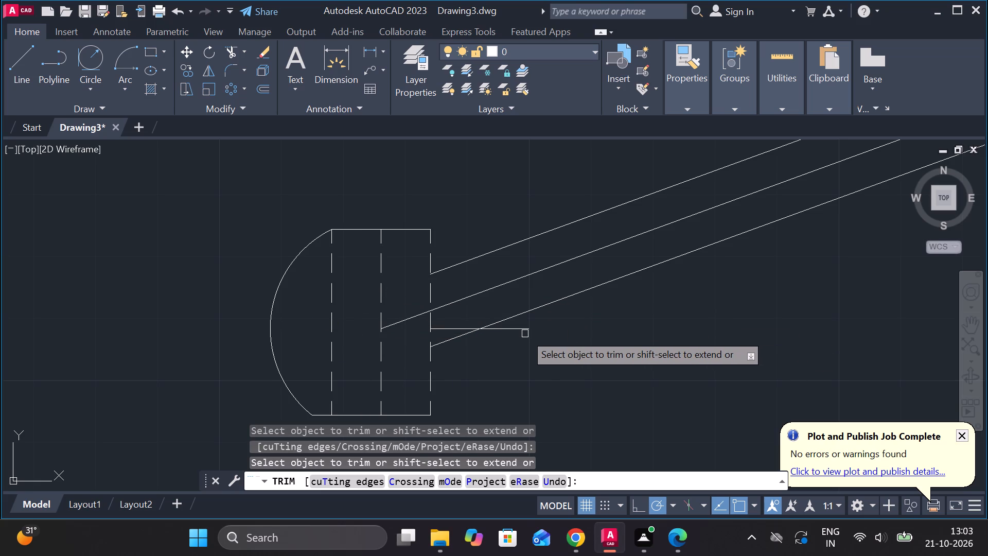
middle_click_drag(468, 375, 467, 345)
key("Escape")
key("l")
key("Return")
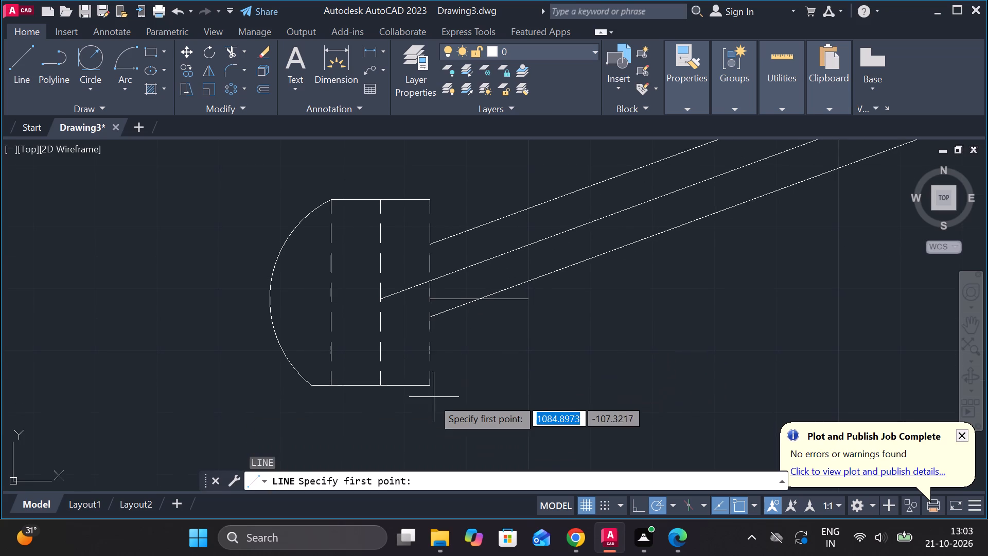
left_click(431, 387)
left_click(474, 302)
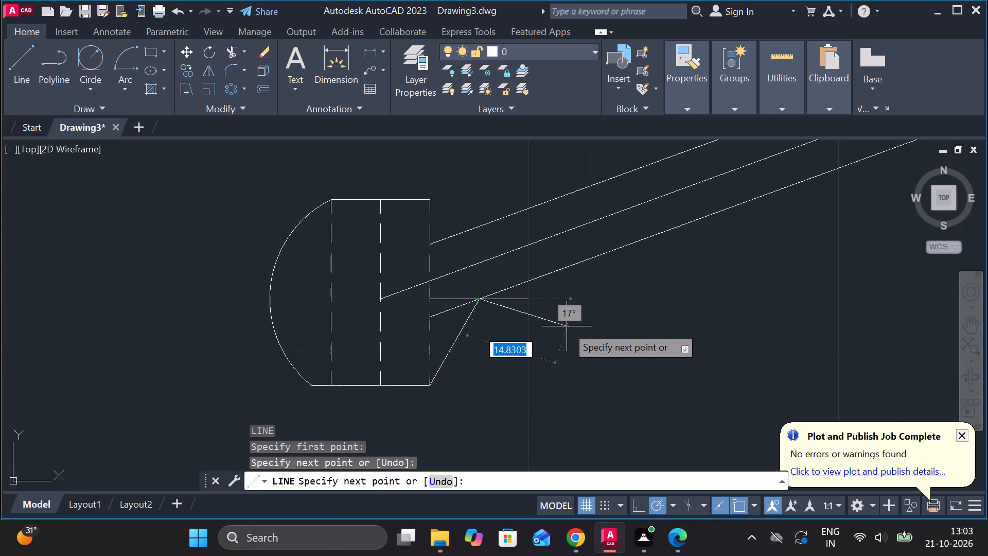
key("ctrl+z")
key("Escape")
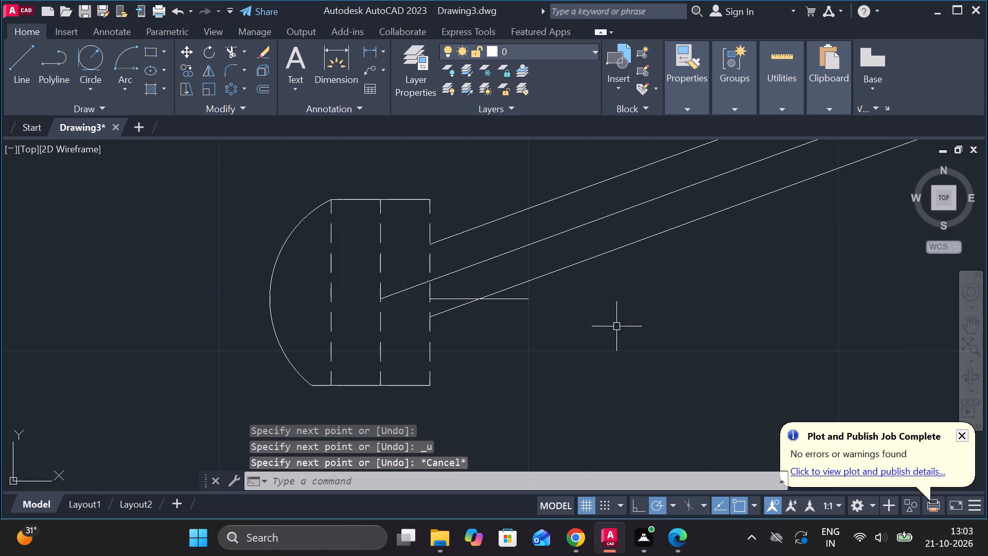
Draw a line from the hub's lower right corner about 8.08 horizontally, then 14 up to the lower arm line's intersection with the horizontal line.
scroll(449, 376, "up", 1)
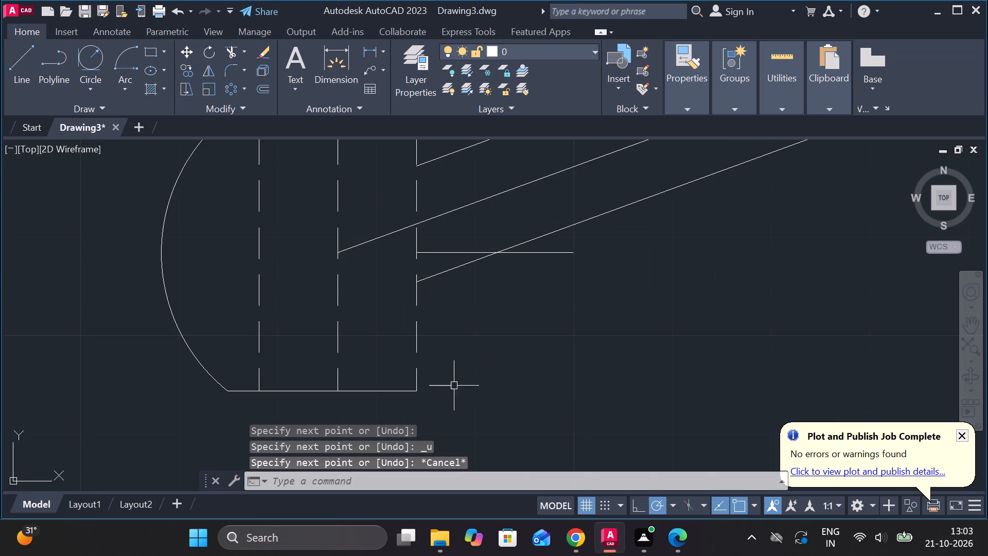
key("l")
key("Return")
left_click(421, 392)
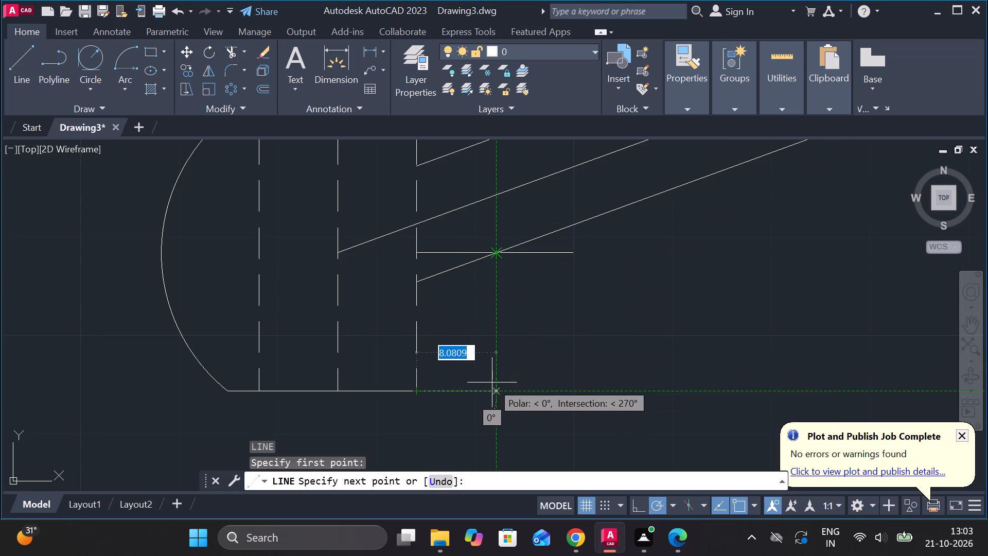
left_click(492, 383)
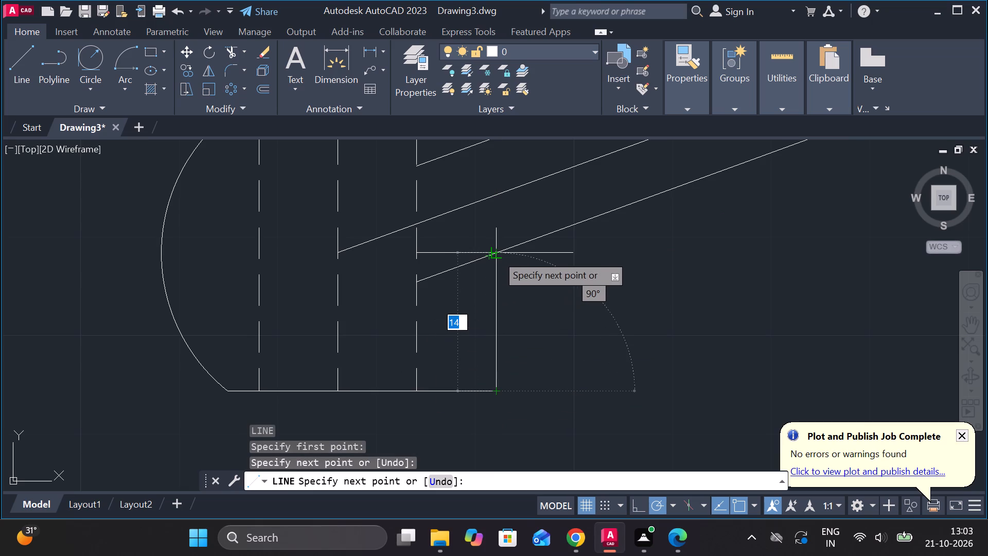
left_click(497, 254)
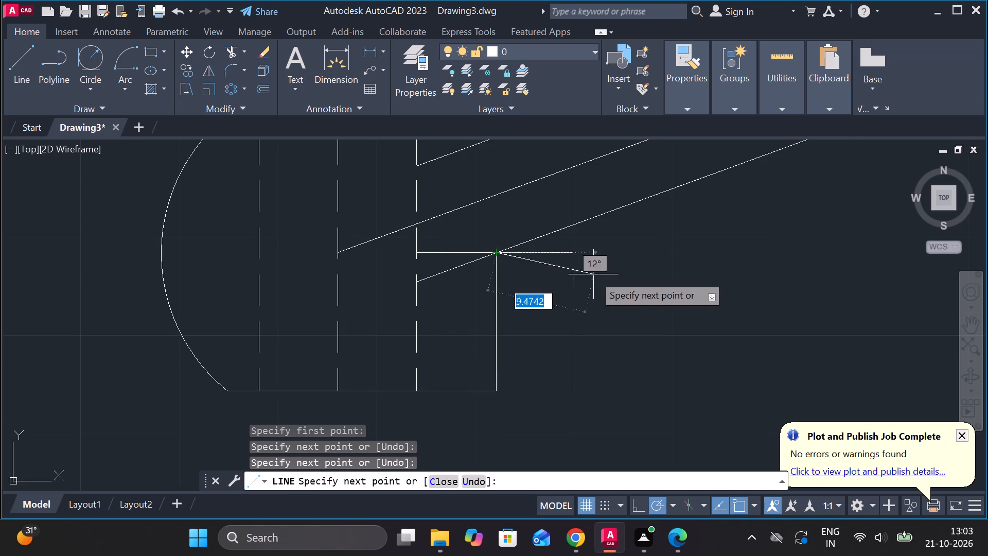
key("Escape")
Trim the remaining horizontal middle line and the lower arm line's stub between the hub's dashed edge and the new vertical edge.
type("TR")
key("space")
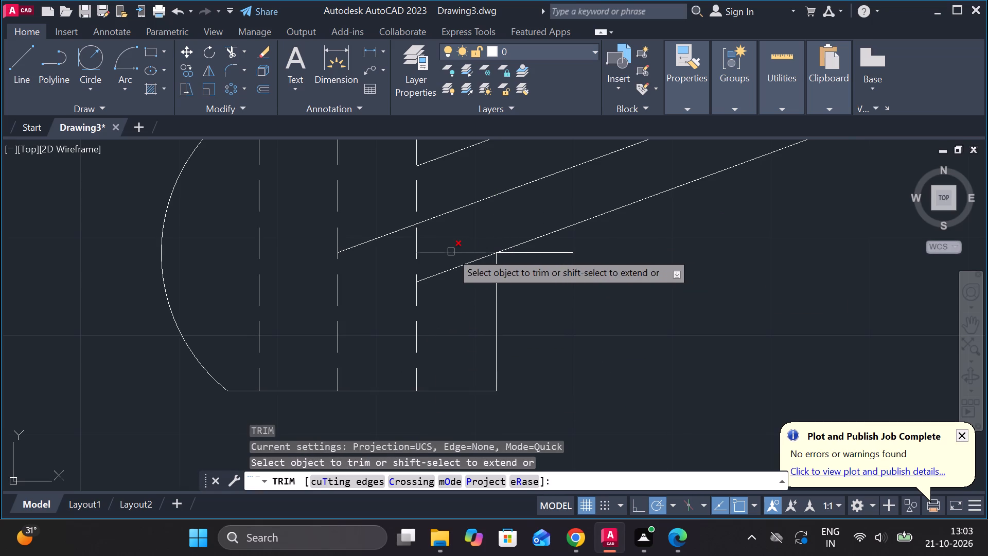
left_click(451, 252)
left_click(457, 270)
left_click(543, 254)
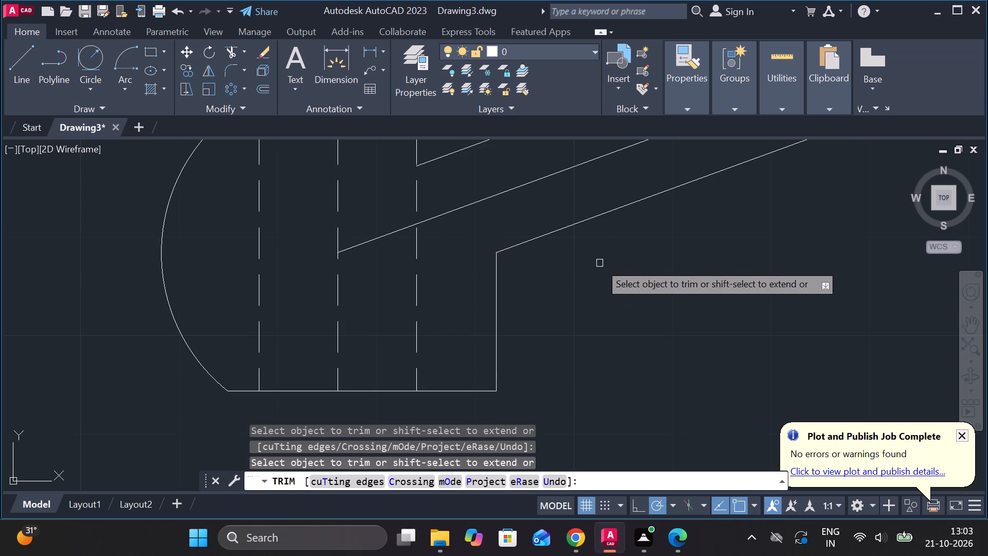
key("Escape")
key("d")
key("Escape")
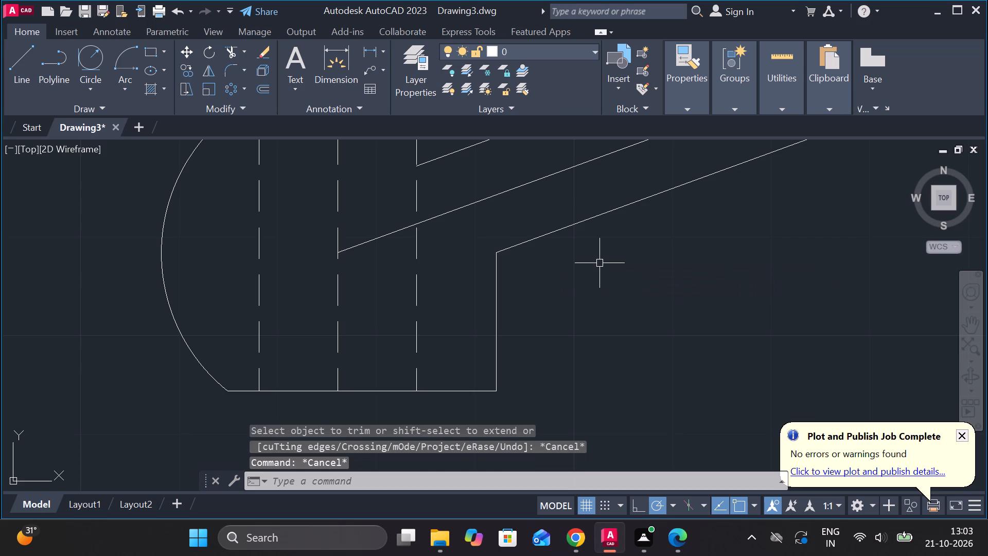
Fillet the corner between the lower arm line and the hub's new vertical edge with radius 5.
type("F R")
key("space")
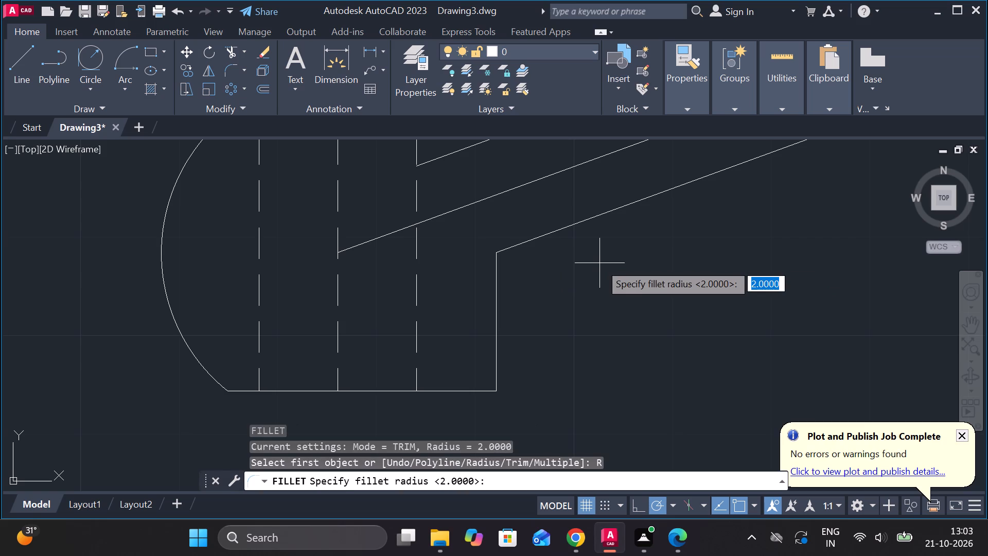
key("5")
key("Return")
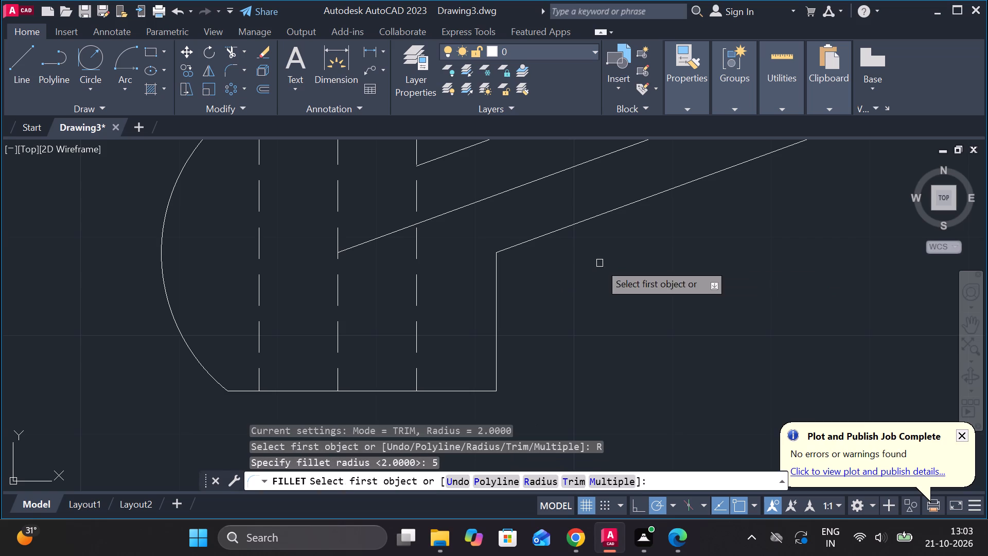
left_click(530, 240)
left_click(494, 281)
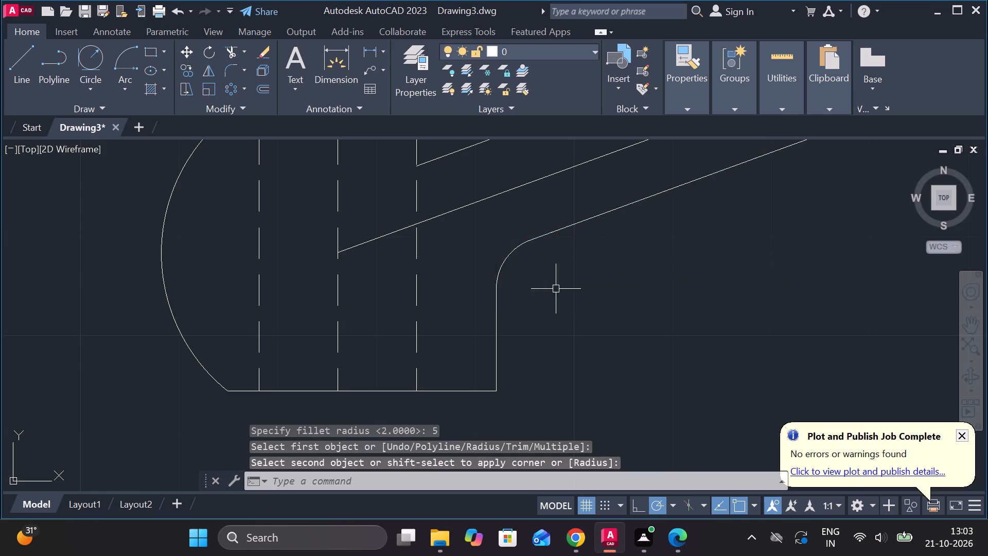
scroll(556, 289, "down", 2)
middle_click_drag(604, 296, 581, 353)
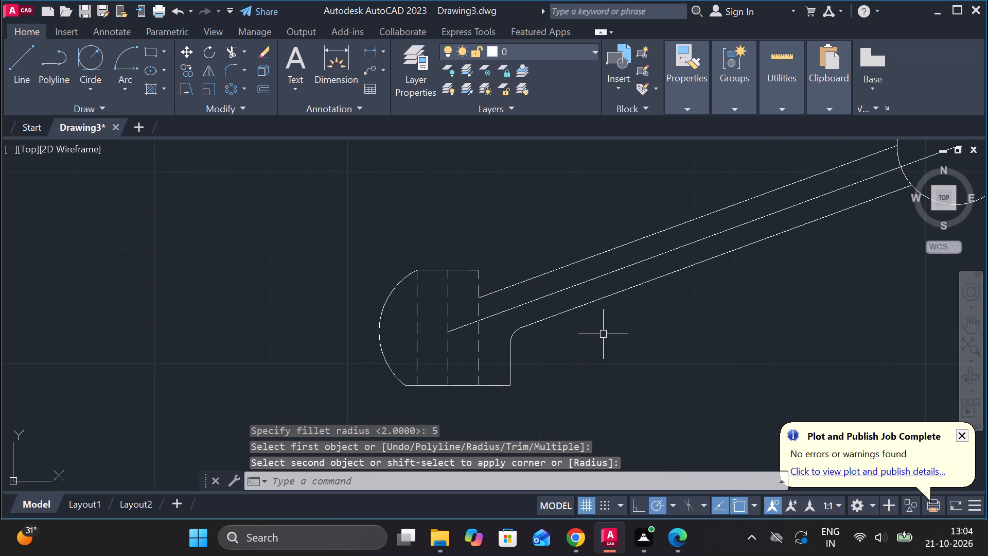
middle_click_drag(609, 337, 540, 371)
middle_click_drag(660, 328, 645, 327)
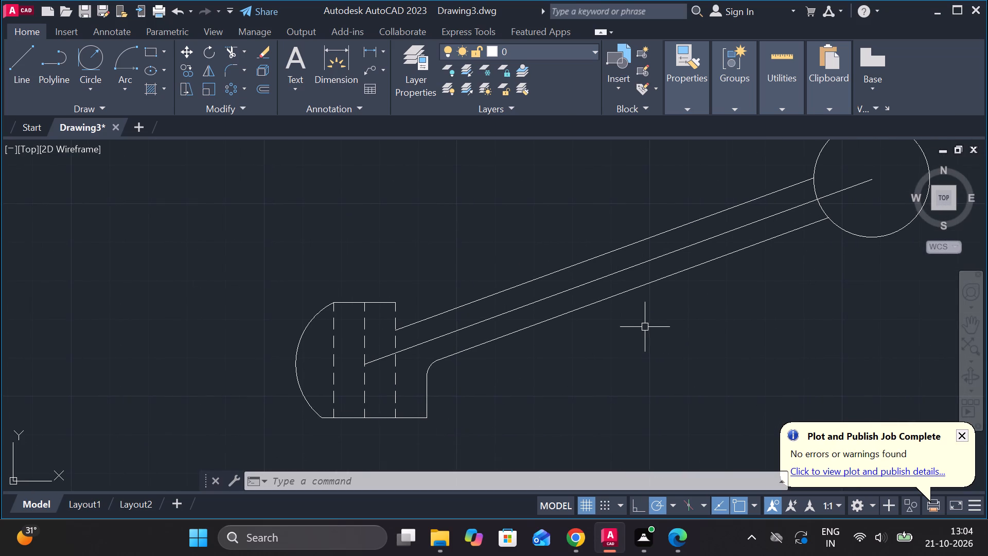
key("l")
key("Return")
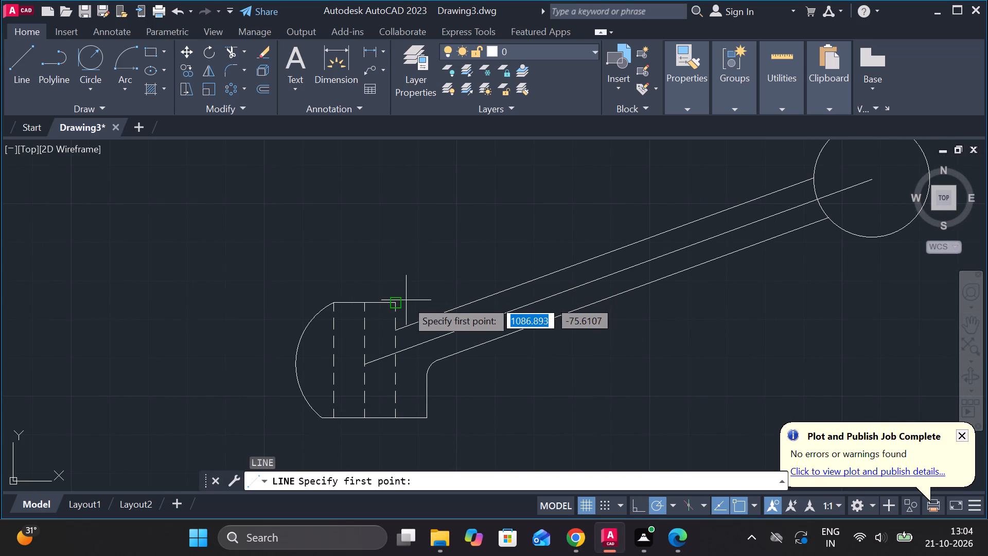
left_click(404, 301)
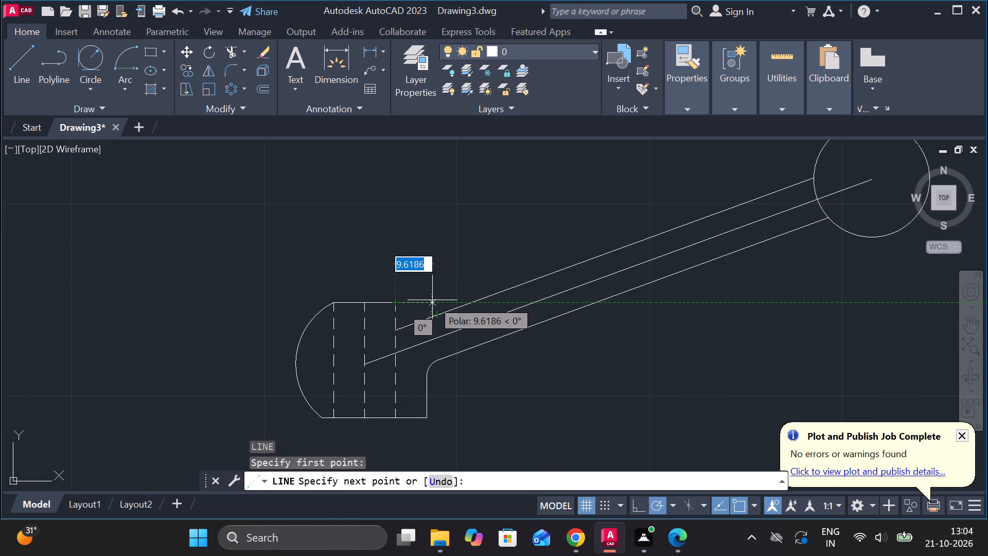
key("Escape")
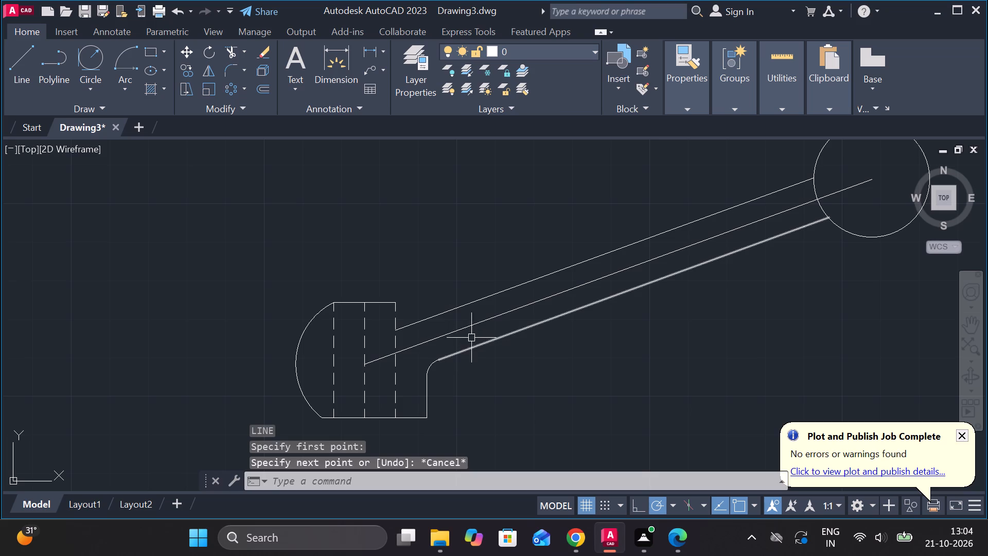
Draw a horizontal line from the hub's upper right corner to just past the upper arm line.
key("l")
key("Return")
left_click(396, 304)
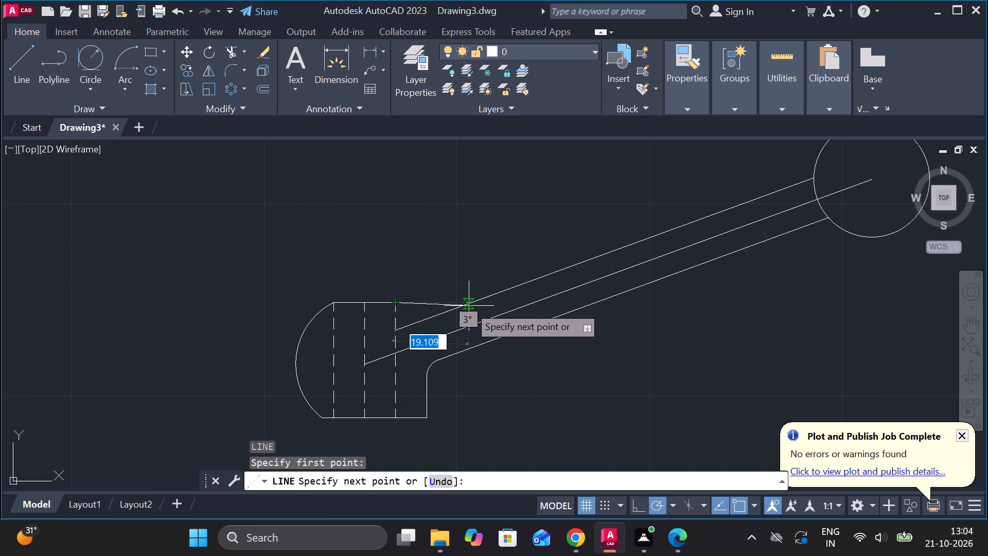
scroll(469, 306, "up", 2)
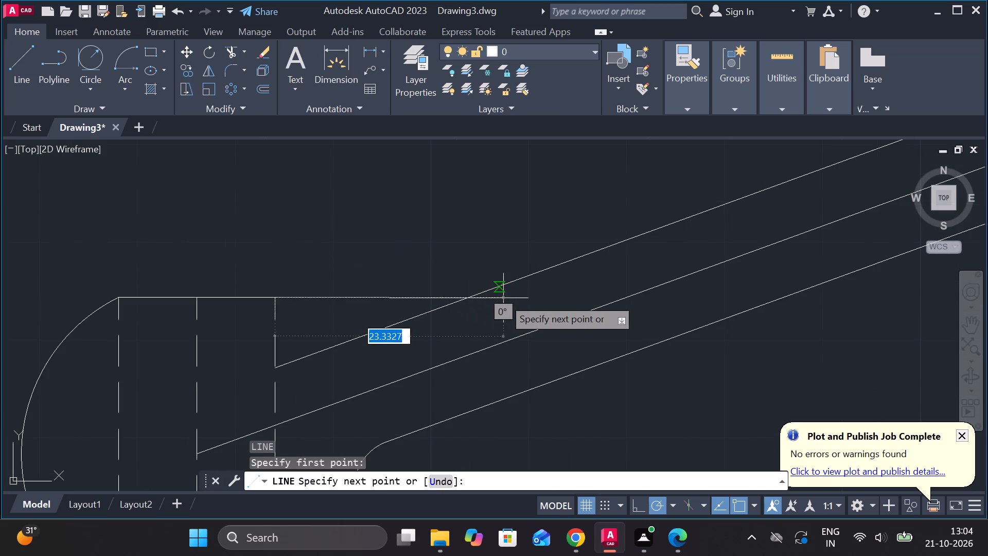
left_click(516, 296)
key("Escape")
Trim the upper arm line's portion below the new horizontal line and that line's overhang beyond the arm.
type("TR")
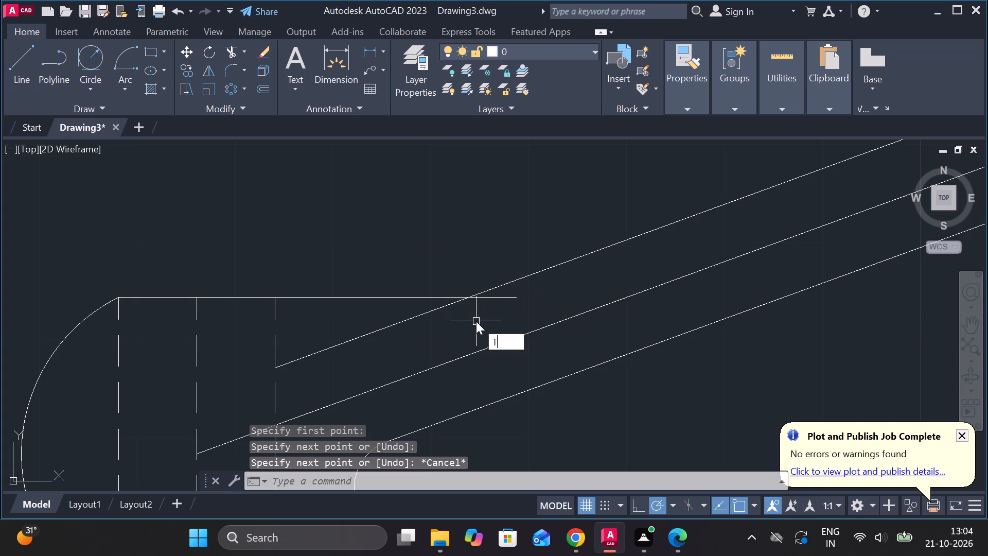
key("space")
left_click(427, 313)
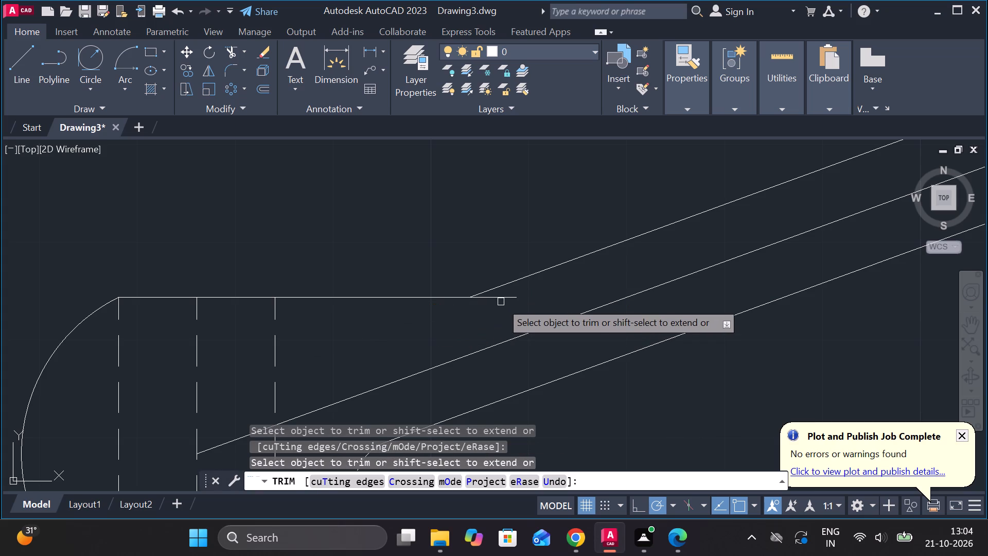
left_click(501, 302)
left_click(497, 293)
scroll(510, 308, "down", 2)
scroll(622, 320, "down", 2)
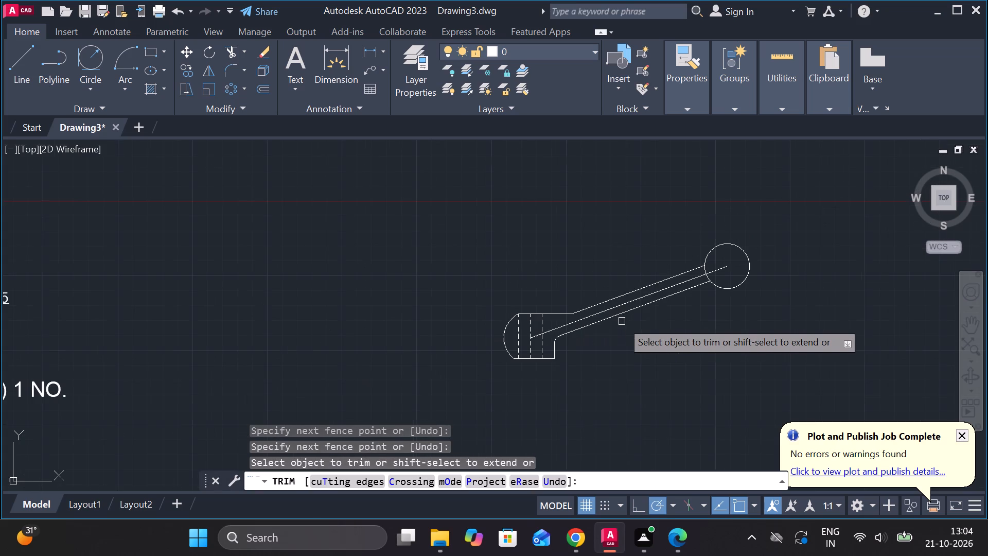
middle_click_drag(608, 326, 565, 320)
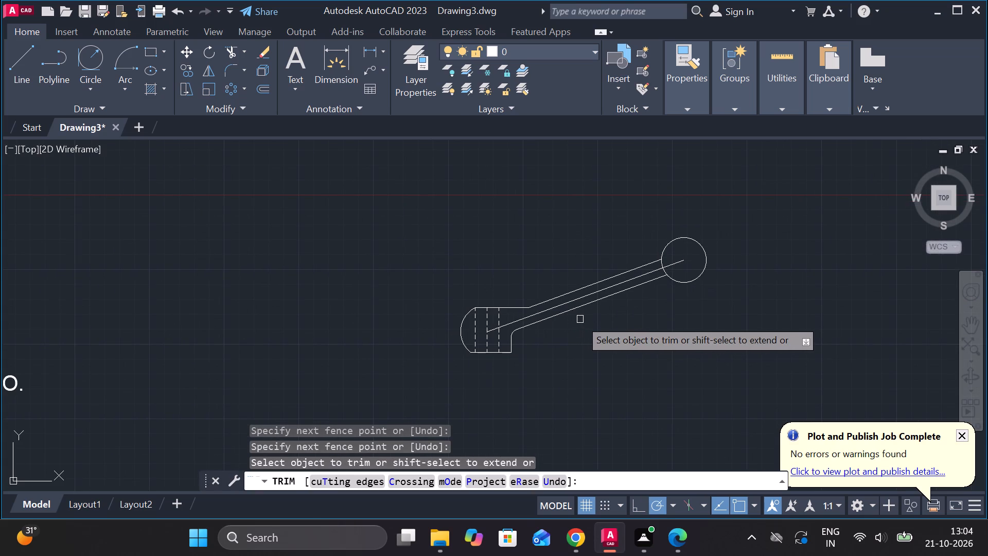
scroll(579, 319, "up", 1)
key("Escape")
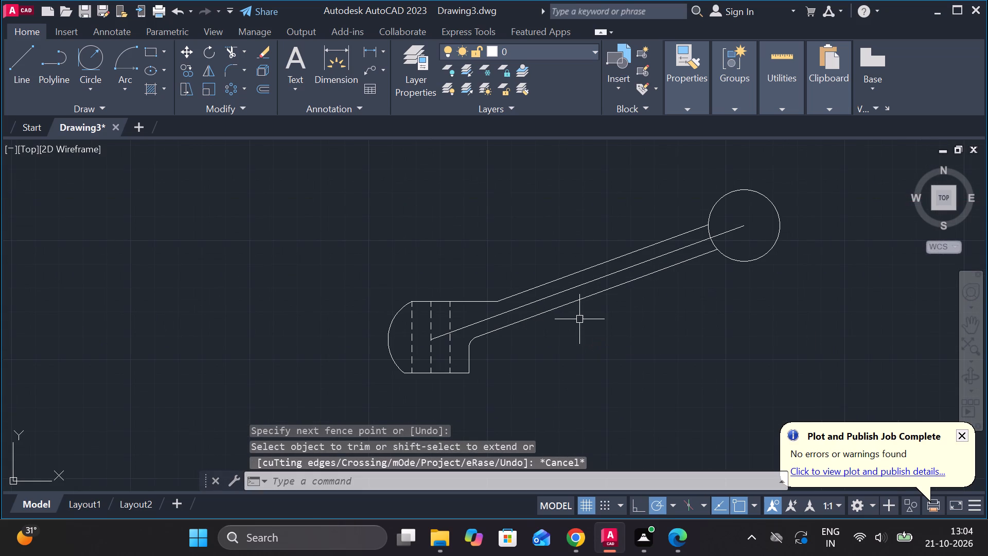
Change the arm's middle line to a dash-dot centre linetype.
left_click(530, 300)
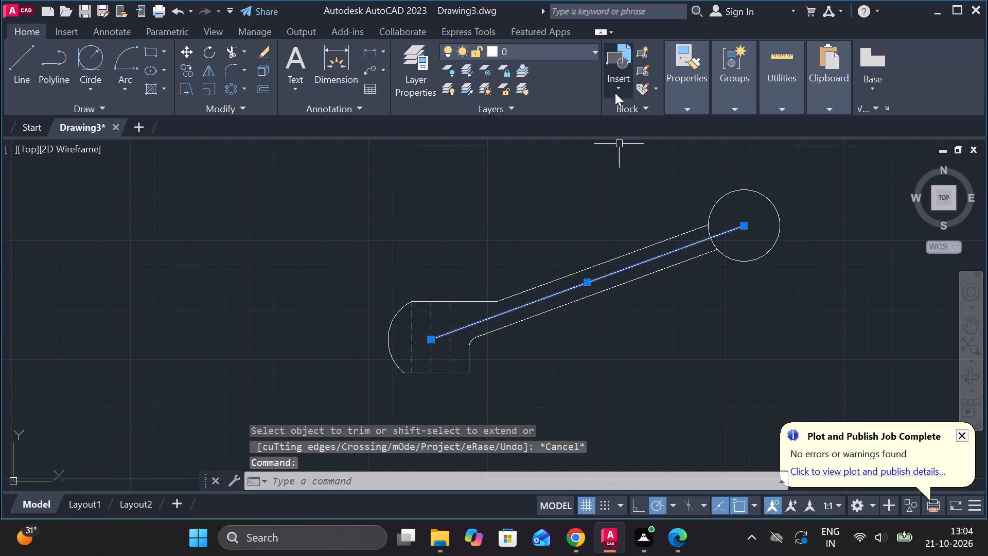
left_click(680, 109)
left_click(766, 156)
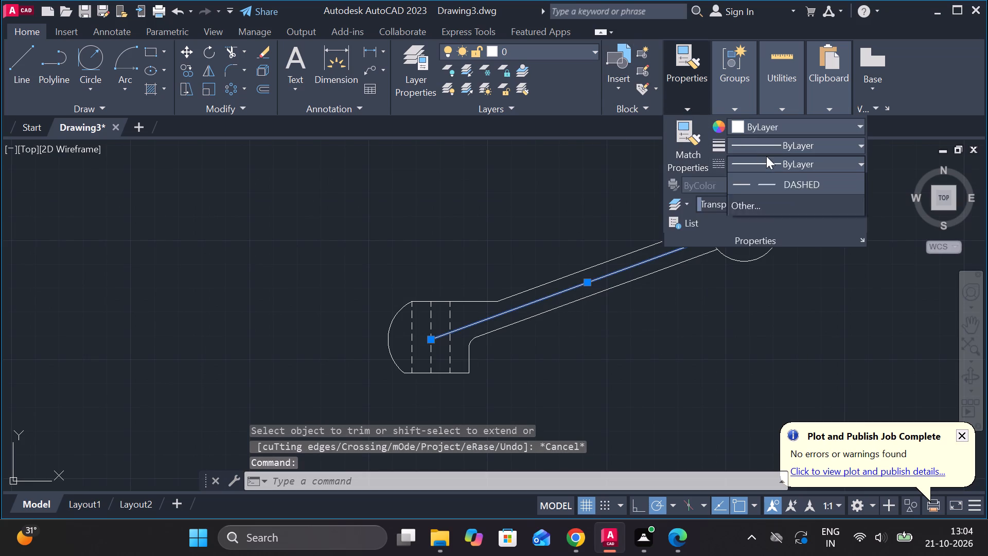
left_click(782, 215)
key("Escape")
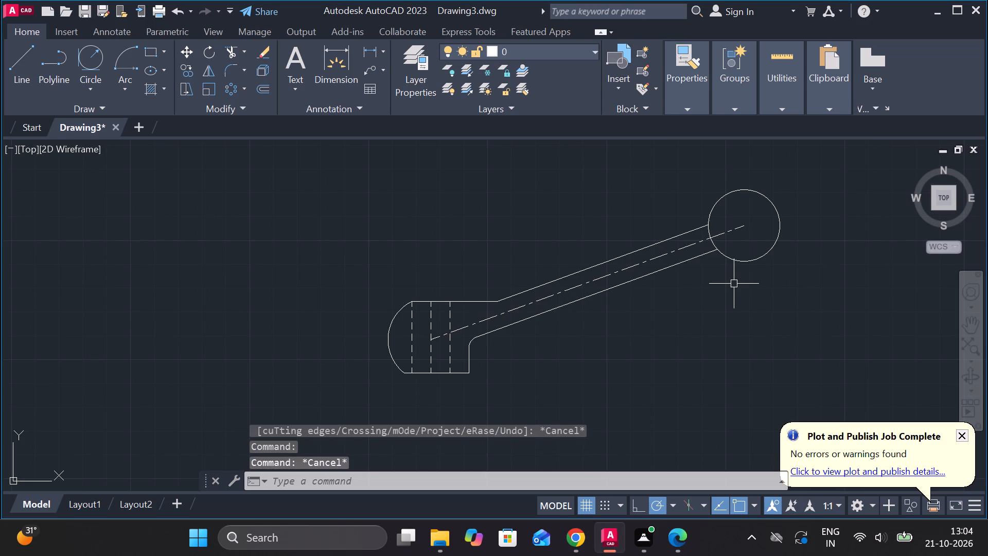
Add an aligned dimension above the arm, from the hub's centre point to the end circle's centre.
left_click(370, 50)
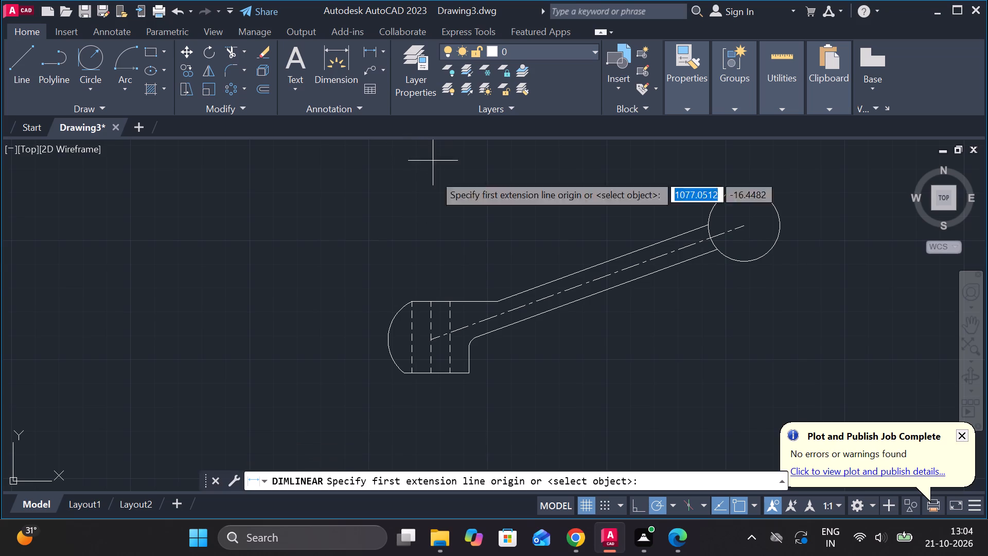
left_click(388, 56)
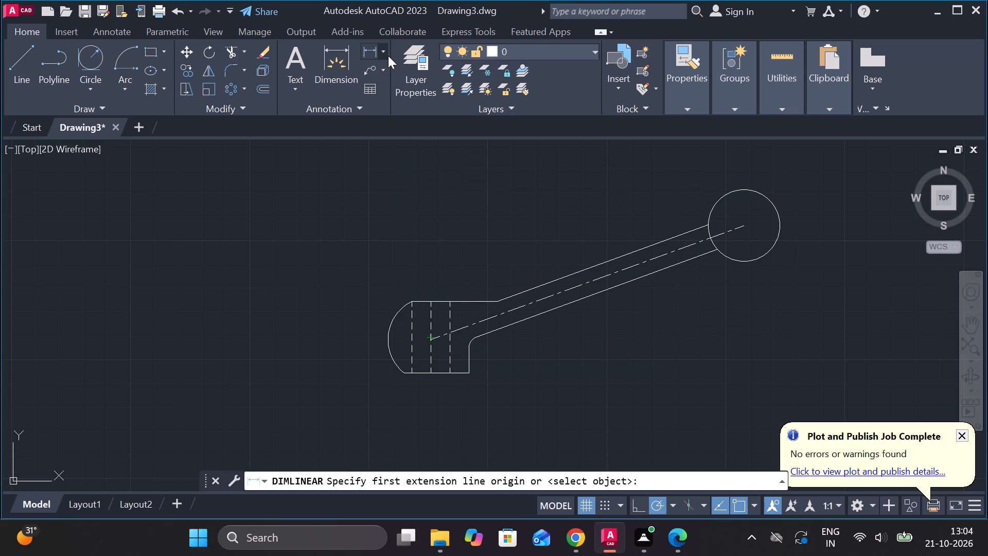
left_click(409, 115)
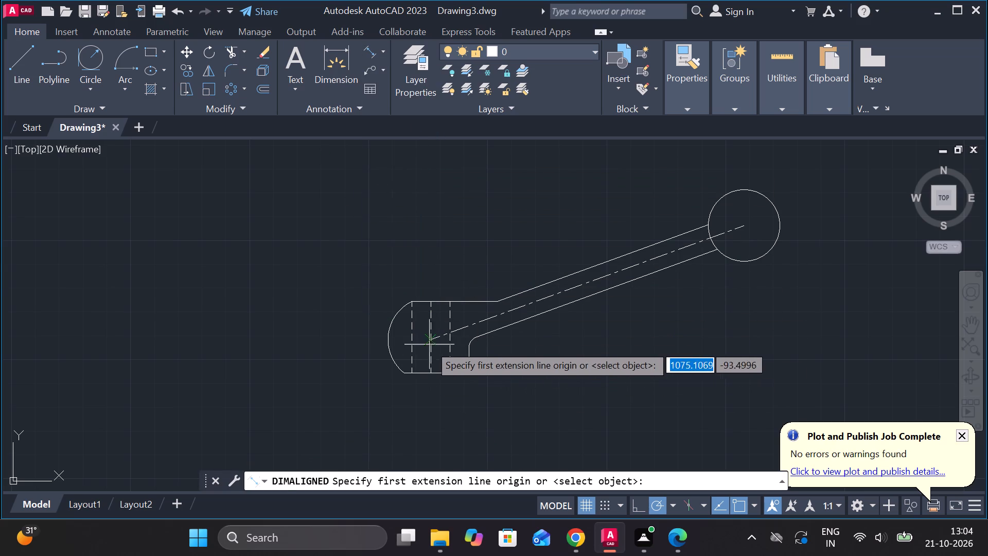
left_click(431, 342)
left_click(749, 223)
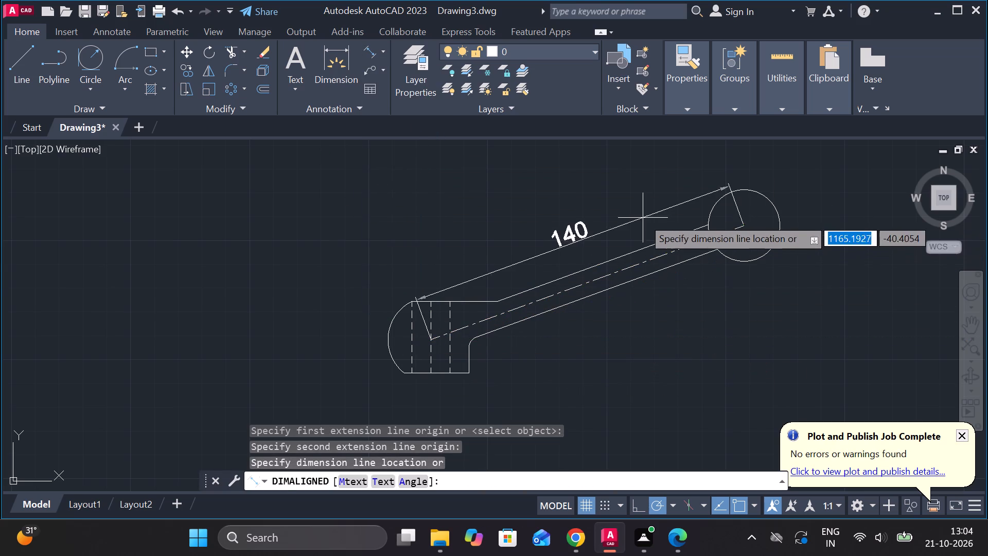
left_click(612, 217)
Add an aligned dimension across the arm's thickness, between its two outer lines where they meet the circle.
middle_click_drag(638, 318, 606, 257)
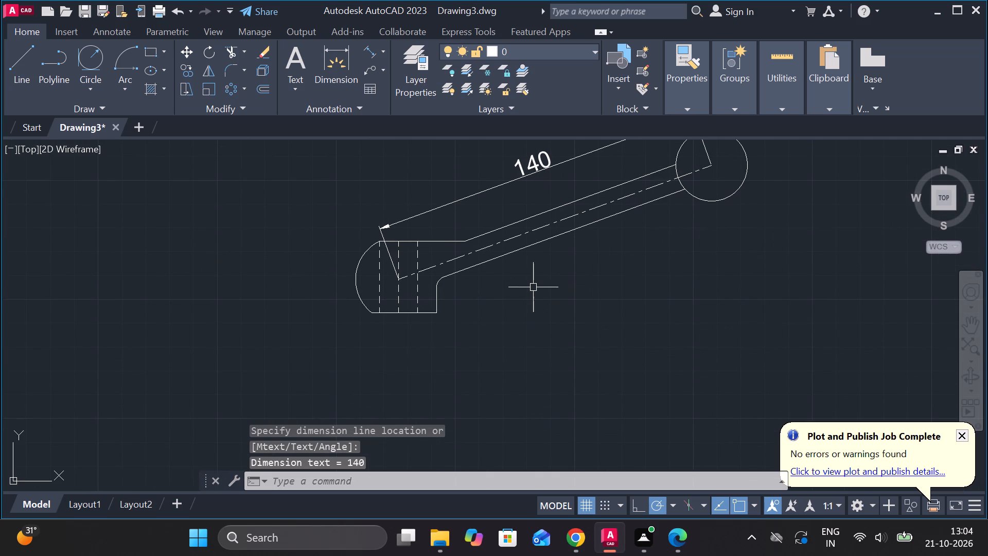
middle_click_drag(578, 275, 559, 294)
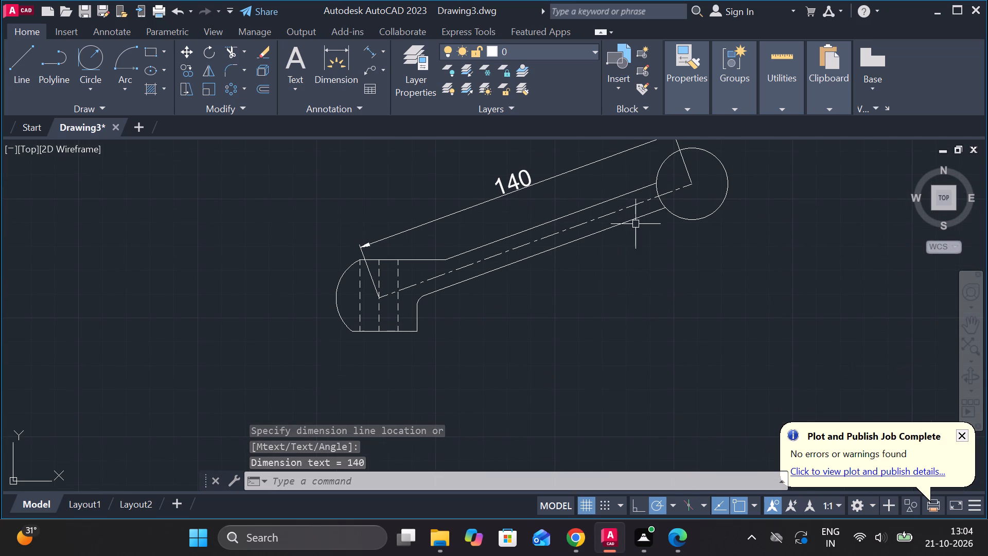
scroll(657, 171, "up", 2)
key("space")
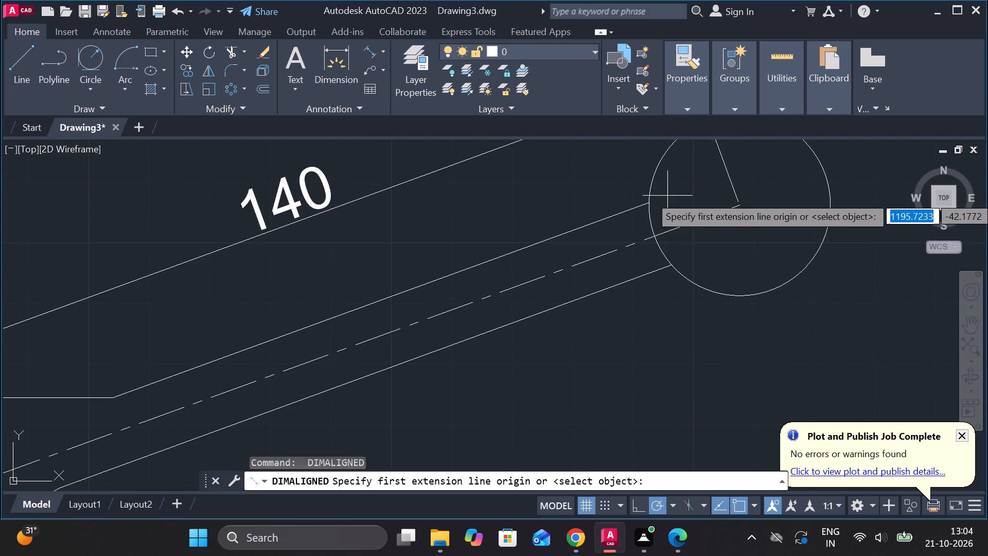
left_click(657, 203)
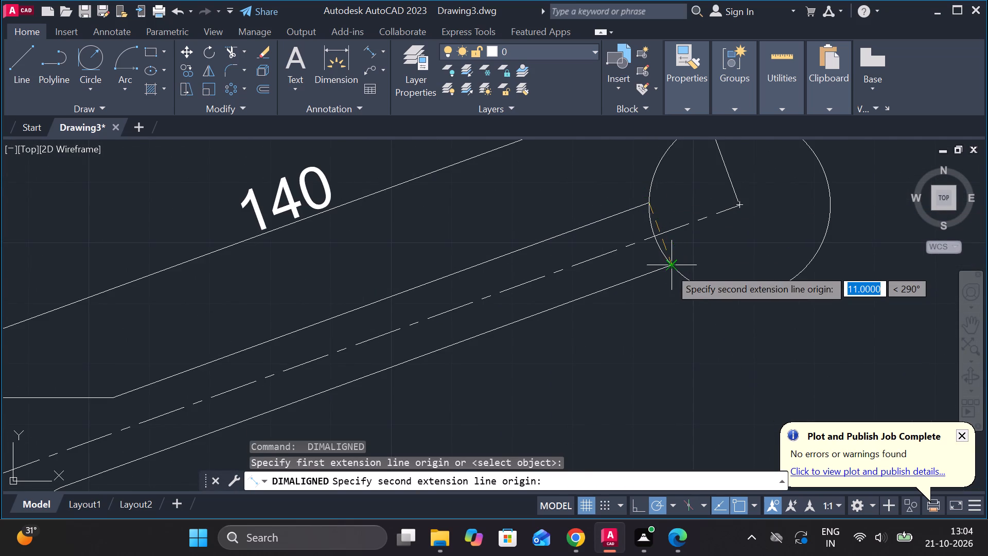
left_click(669, 268)
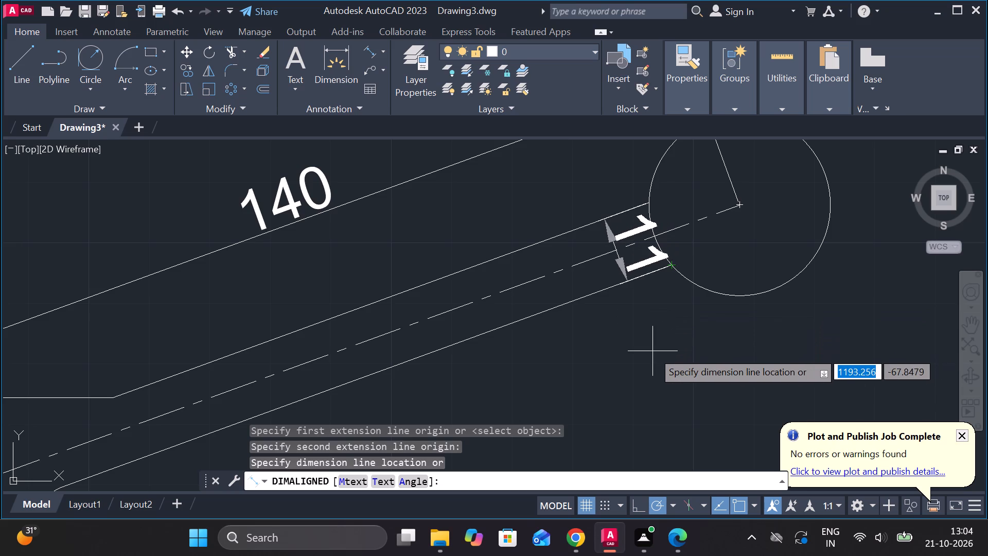
left_click(625, 342)
Insert a diameter symbol before the arm thickness dimension's text so it reads Ø11.
double_click(597, 249)
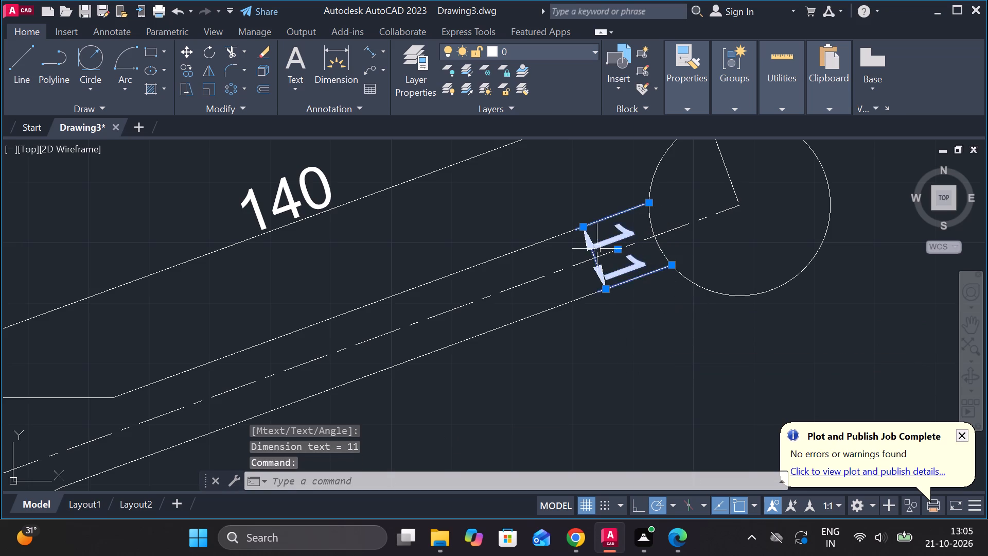
left_click(661, 88)
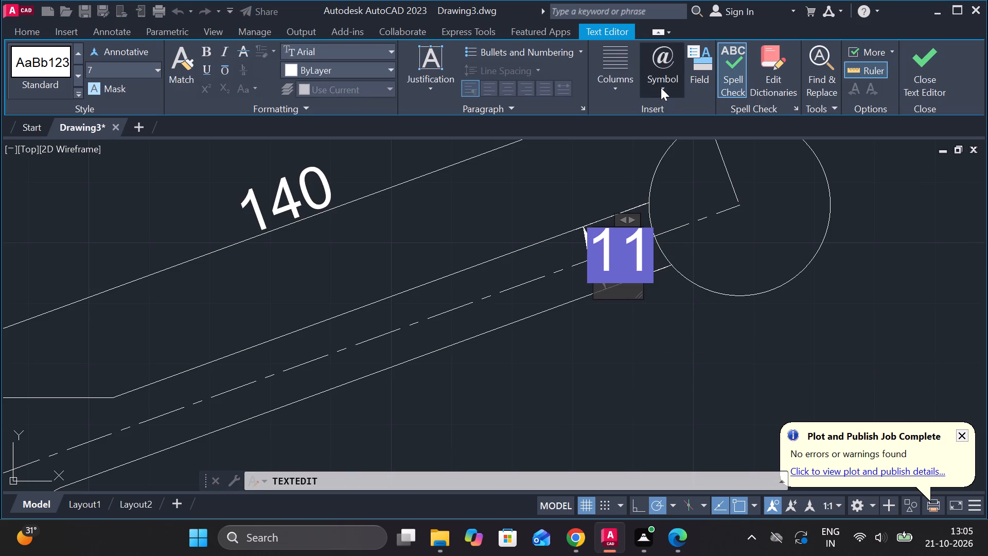
left_click(705, 157)
left_click(908, 90)
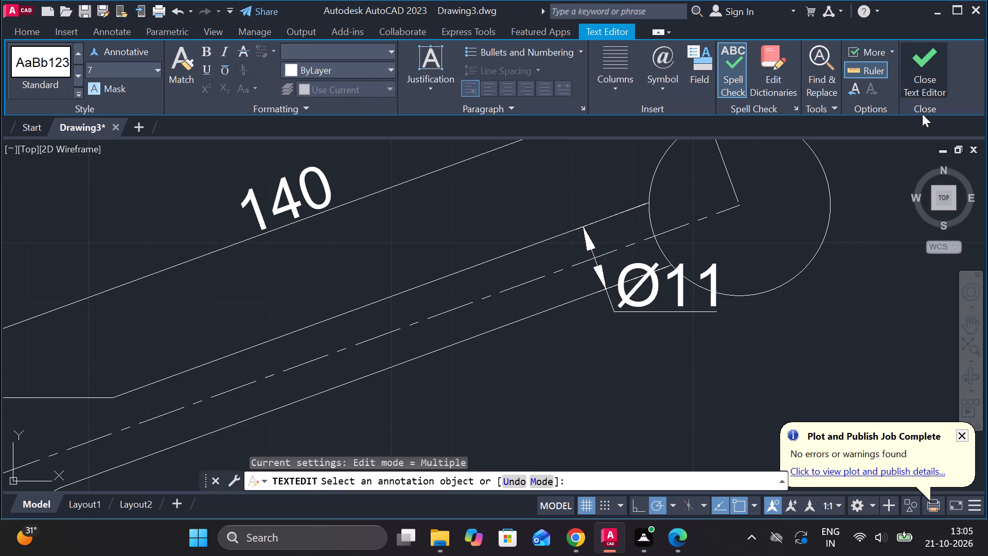
key("Escape")
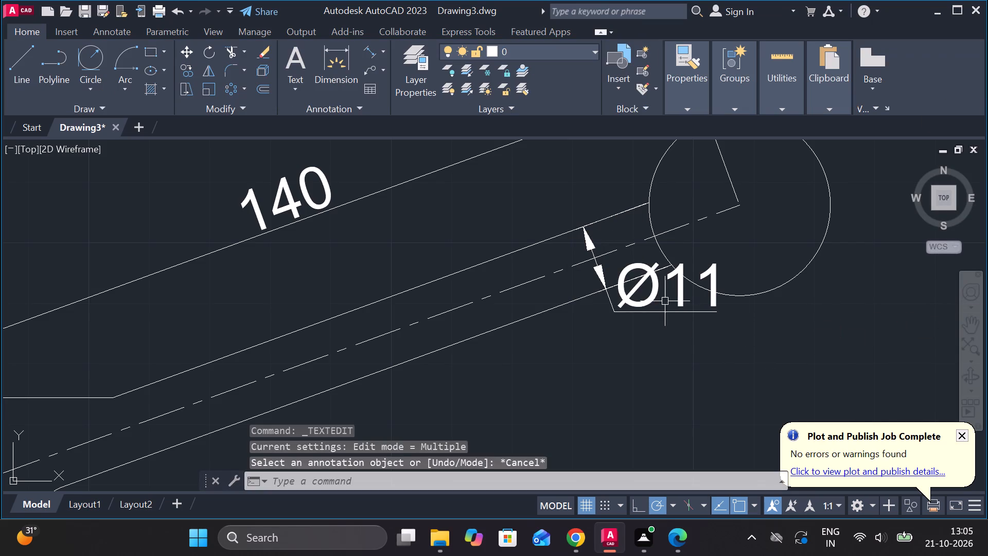
Move the Ø11 dimension text to clear space below the arm.
left_click(656, 296)
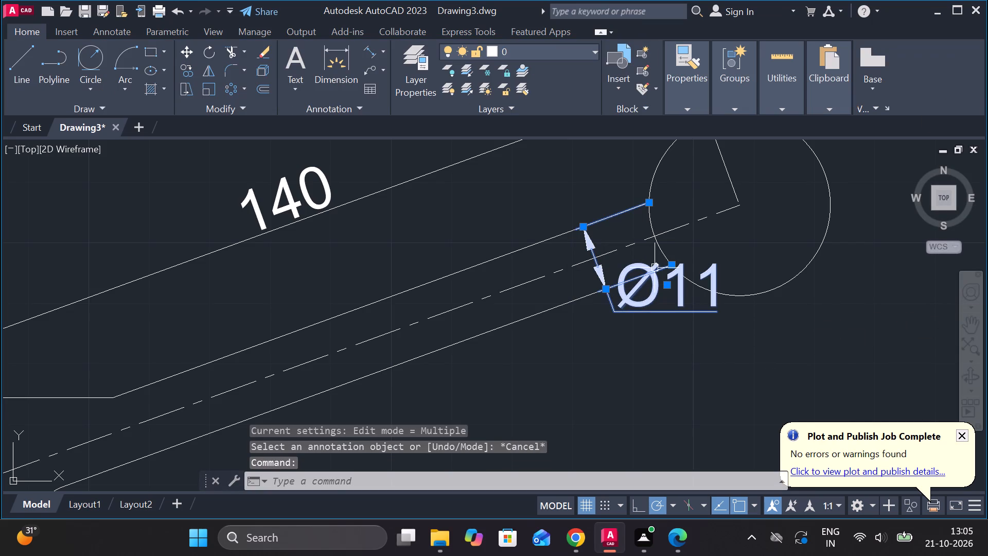
left_click(667, 294)
key("Escape")
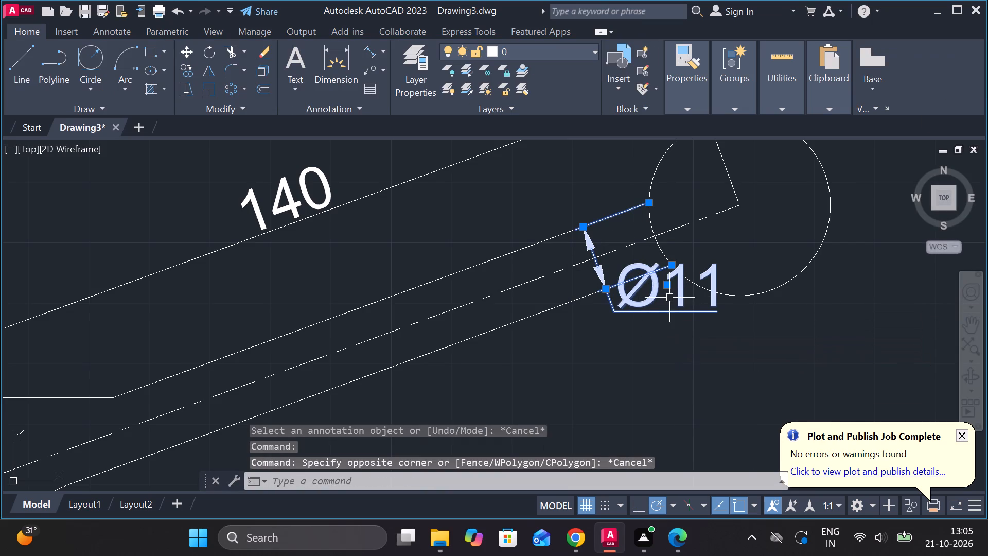
left_click(665, 287)
left_click(662, 360)
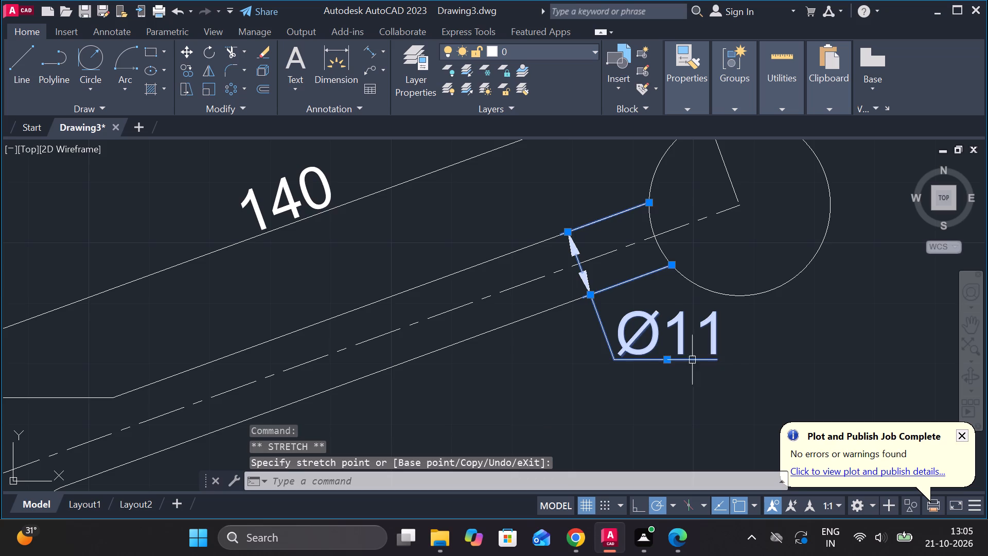
key("Escape")
Add a diameter dimension to the circle at the arm's end, with its text outside the circle.
middle_click_drag(735, 351, 584, 368)
key("space")
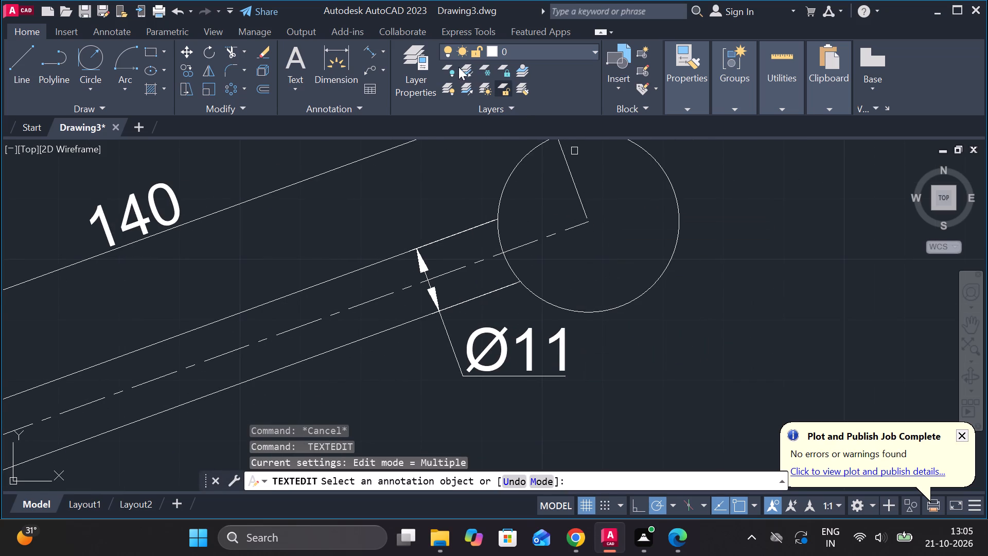
left_click(388, 49)
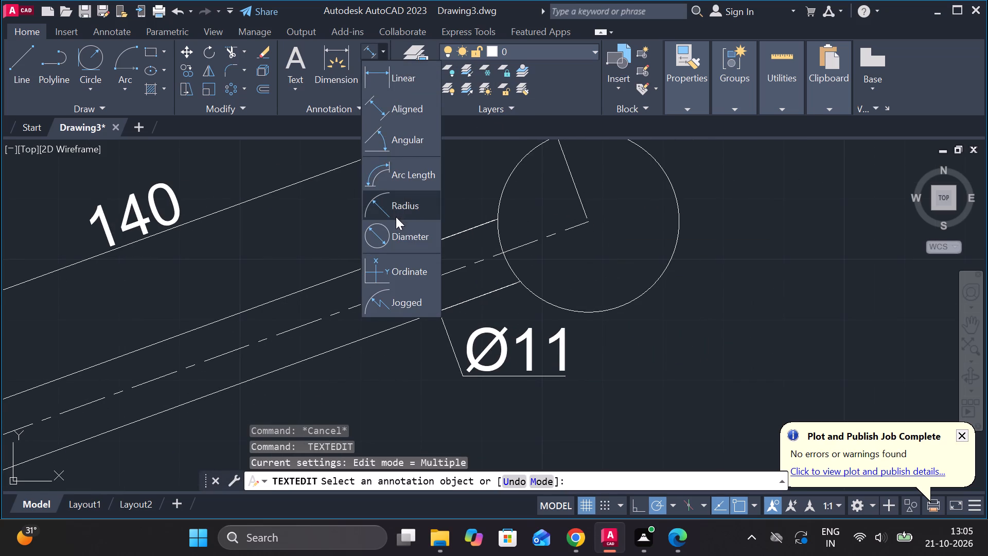
left_click(400, 229)
left_click(674, 202)
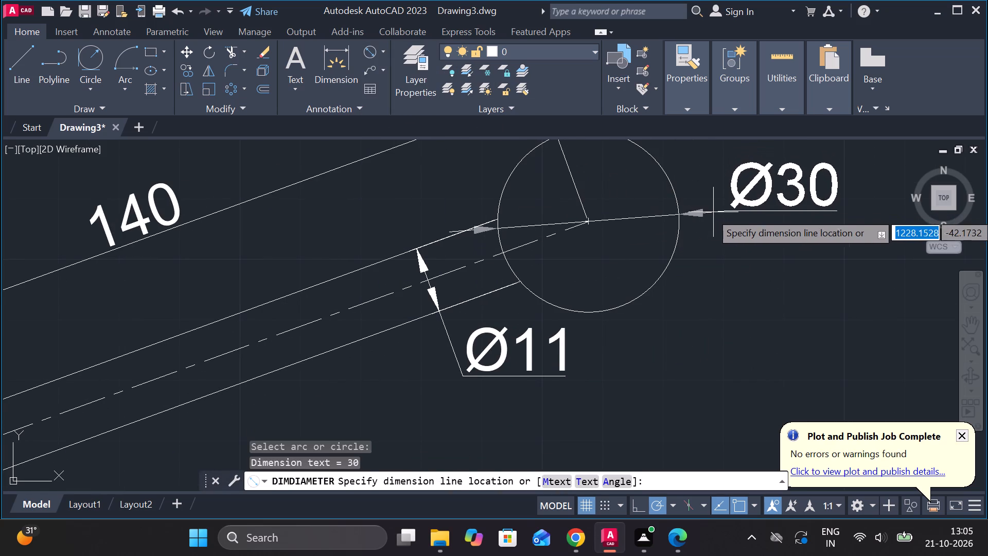
left_click(705, 264)
Add a vertical linear dimension for the hub's height, placed outside its curved side.
scroll(725, 285, "down", 3)
scroll(605, 353, "up", 2)
middle_click_drag(466, 340, 493, 315)
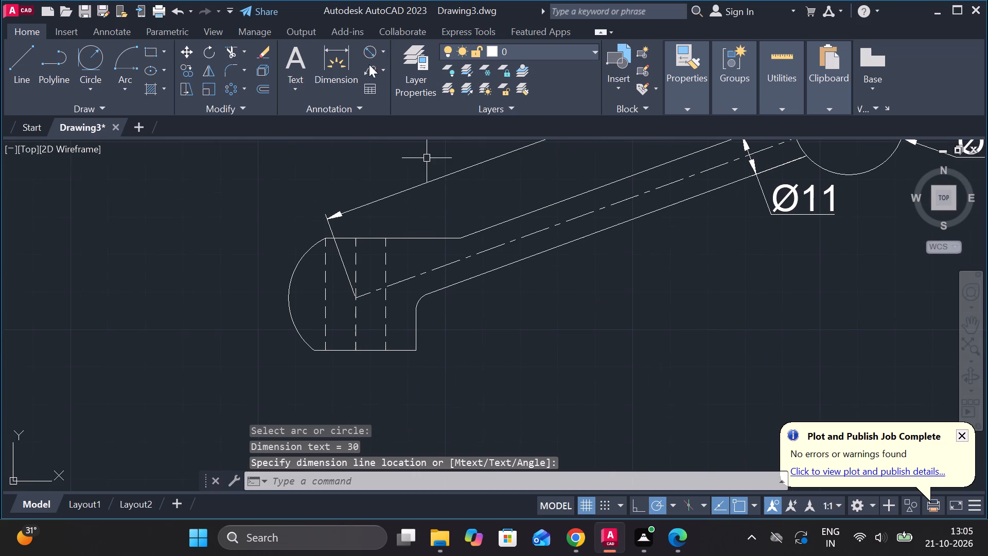
left_click(381, 57)
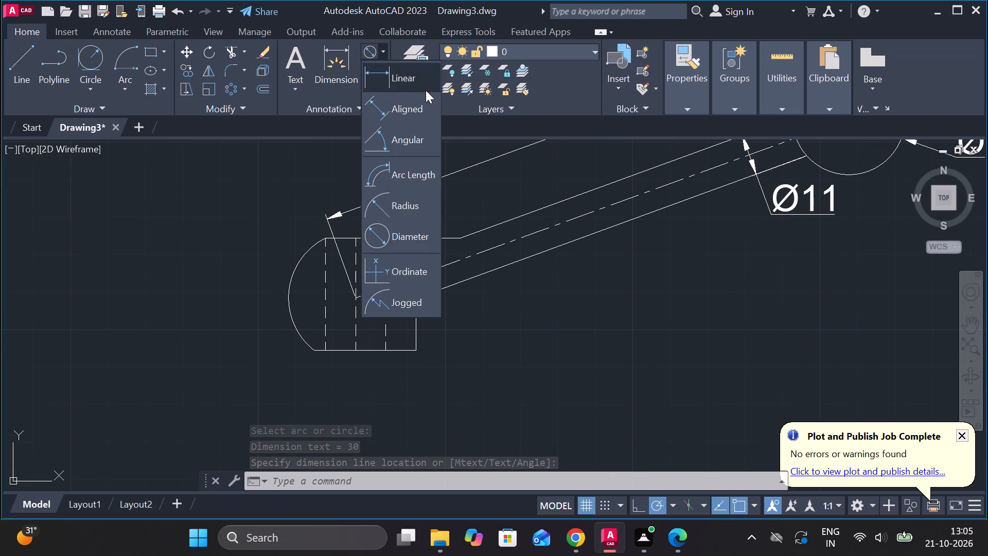
left_click(403, 82)
left_click(352, 237)
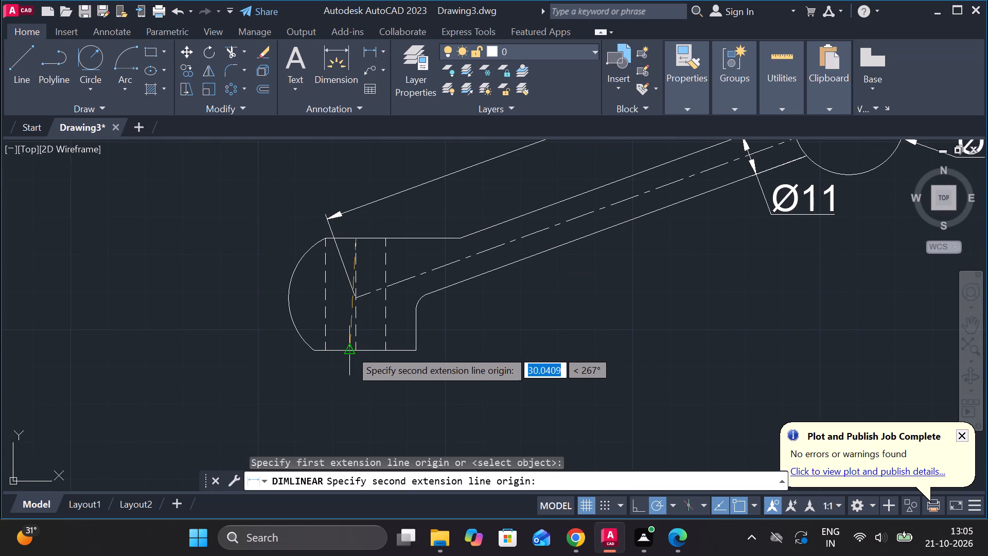
left_click(350, 350)
left_click(267, 322)
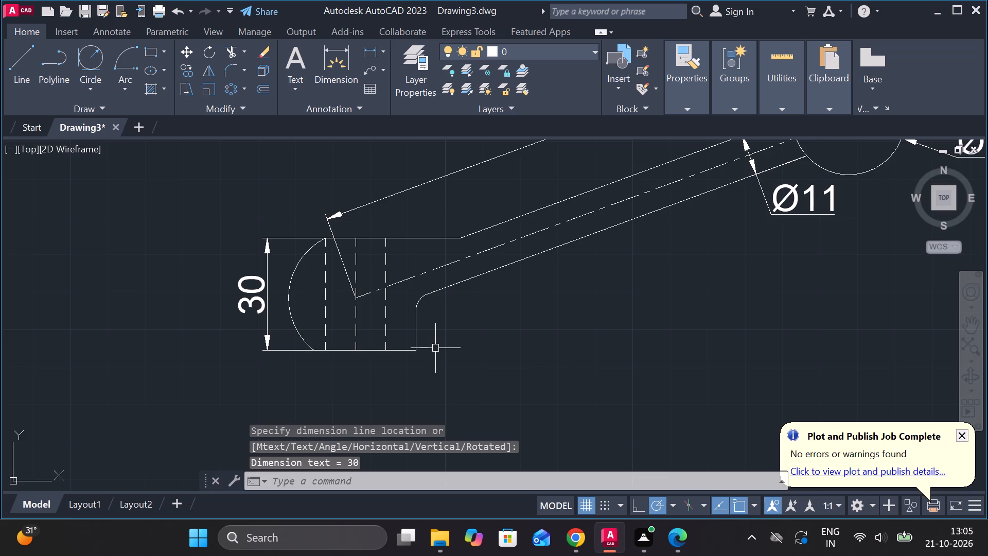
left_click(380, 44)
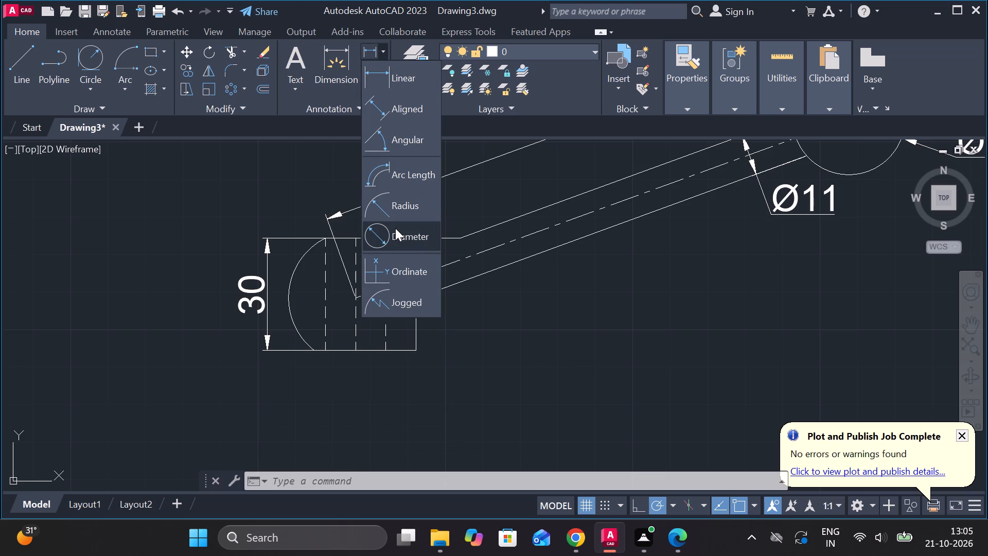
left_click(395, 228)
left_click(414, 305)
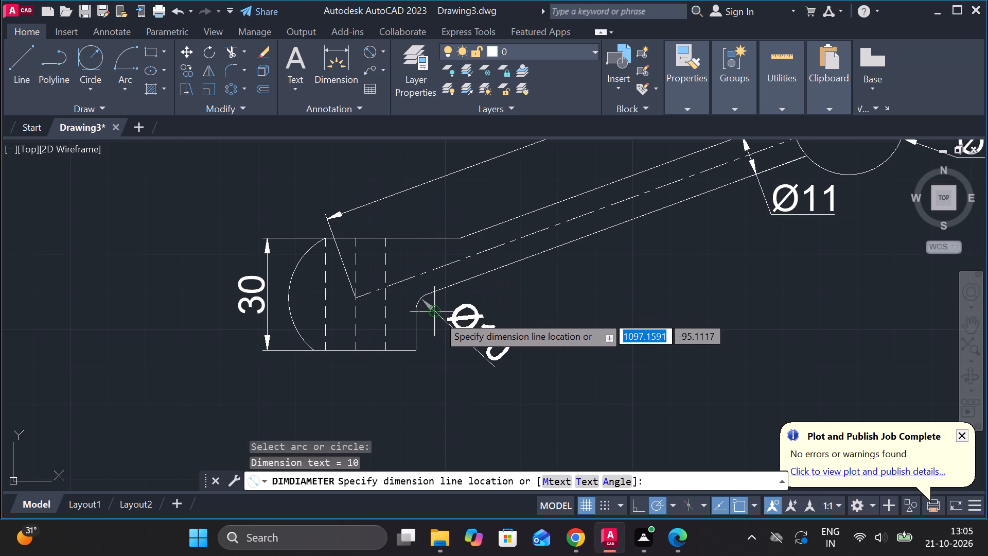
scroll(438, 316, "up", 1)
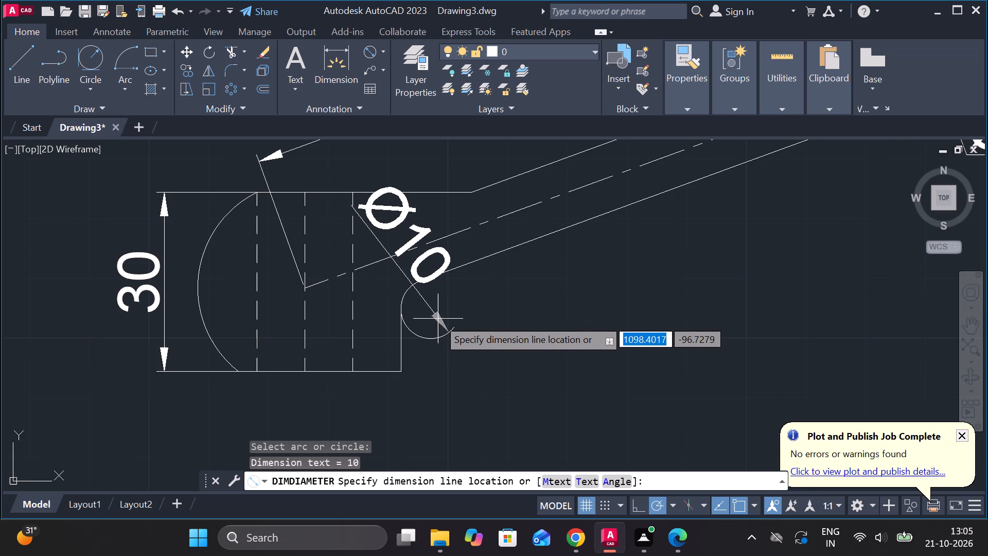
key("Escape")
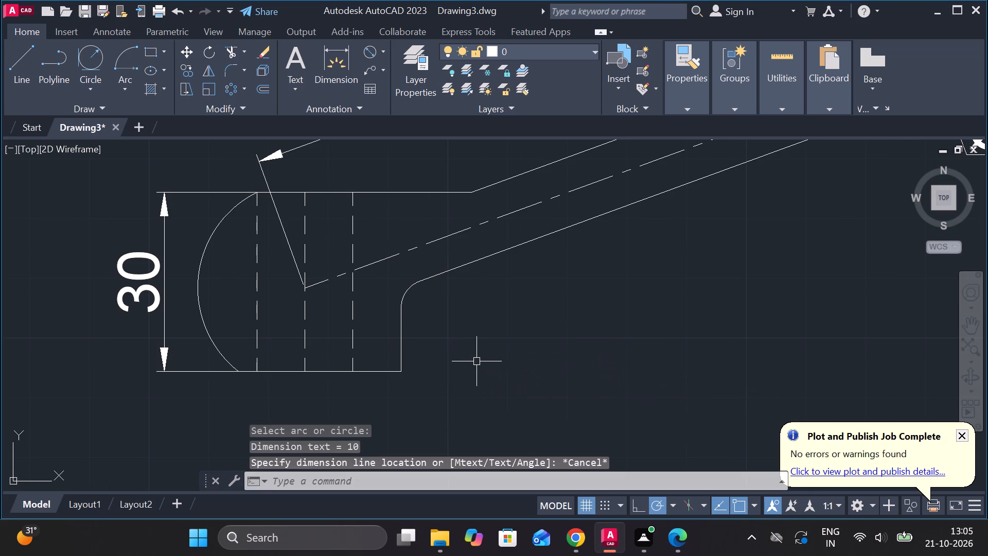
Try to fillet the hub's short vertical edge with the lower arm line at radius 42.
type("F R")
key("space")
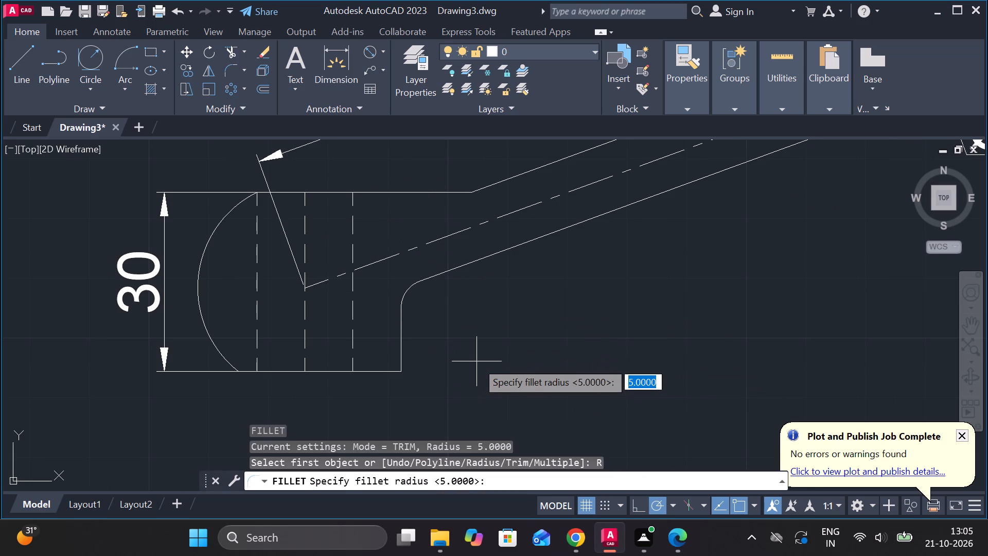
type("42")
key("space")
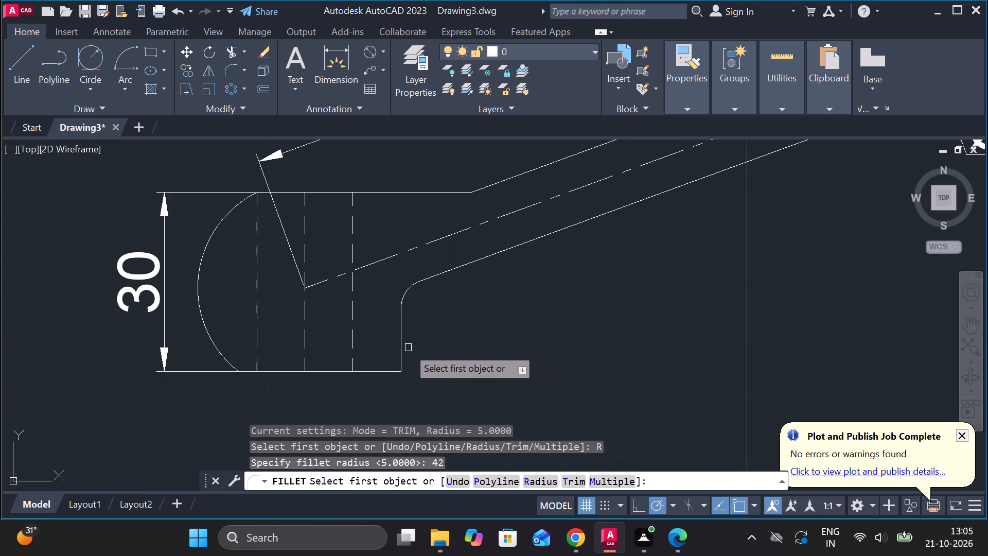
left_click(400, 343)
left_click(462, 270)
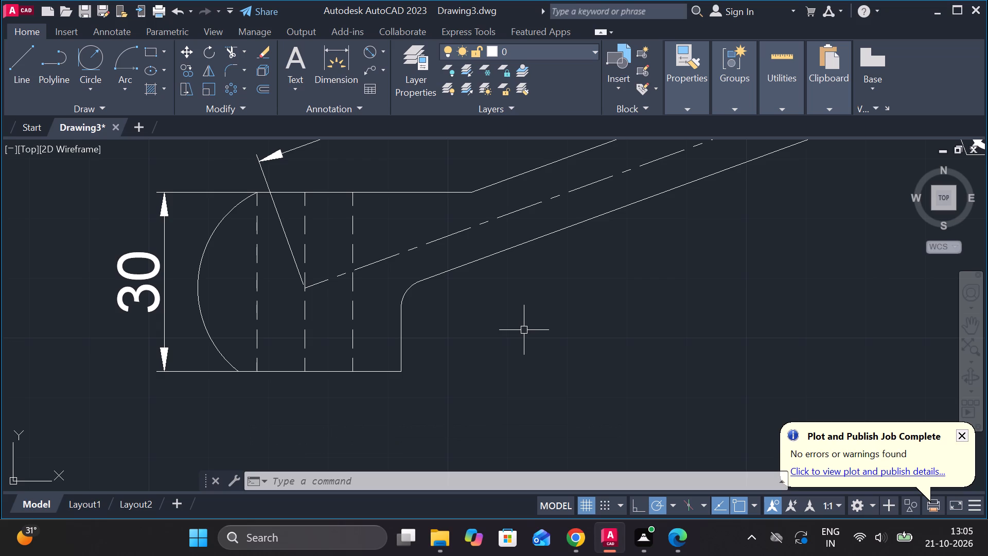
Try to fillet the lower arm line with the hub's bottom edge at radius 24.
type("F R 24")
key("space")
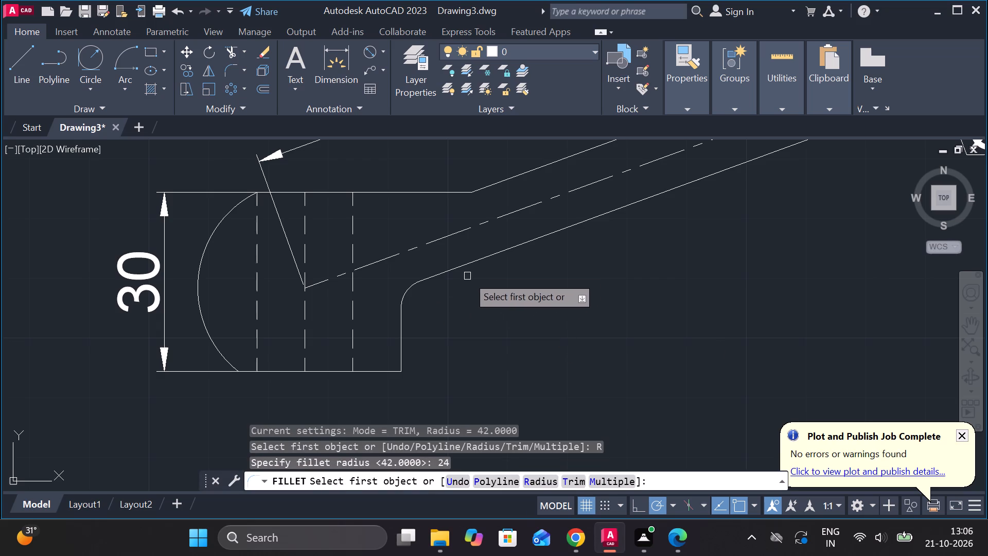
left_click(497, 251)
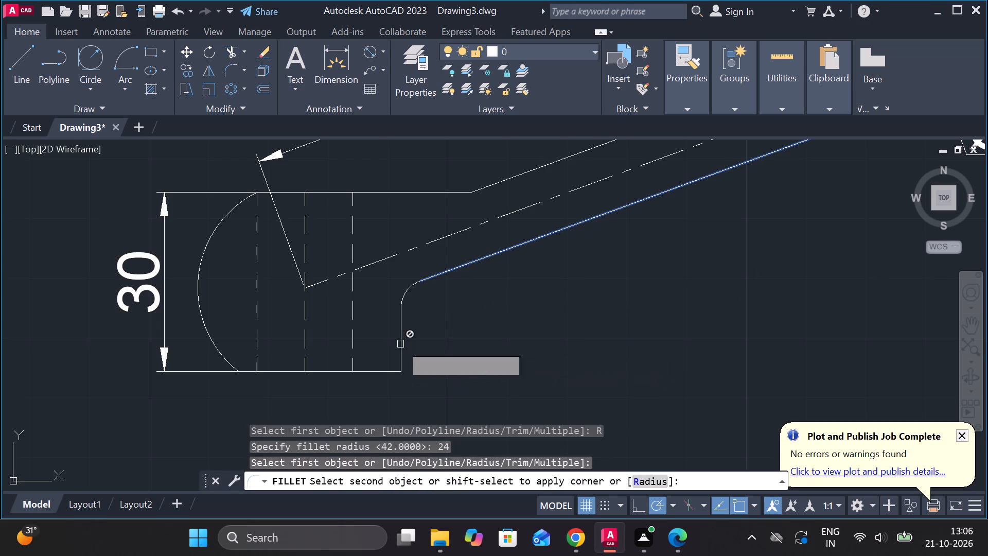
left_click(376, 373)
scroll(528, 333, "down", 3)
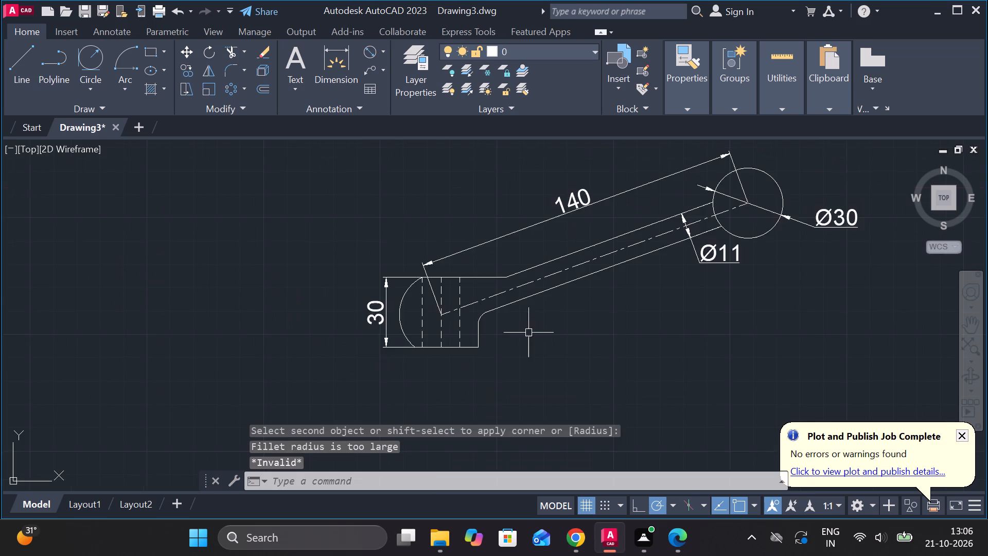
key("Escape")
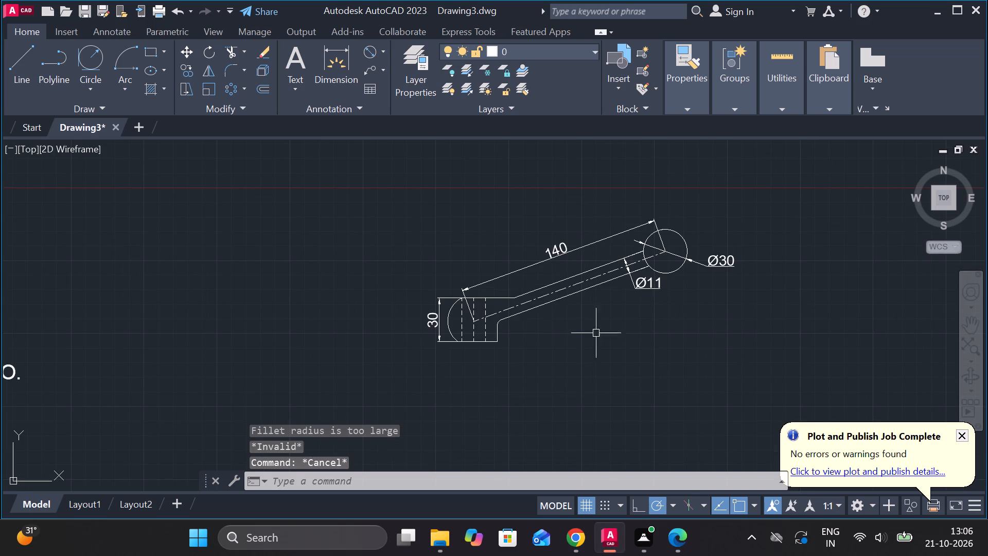
Add a multileader reading M16 to the hub's threaded hole at its top edge, with text height 8.
left_click(369, 71)
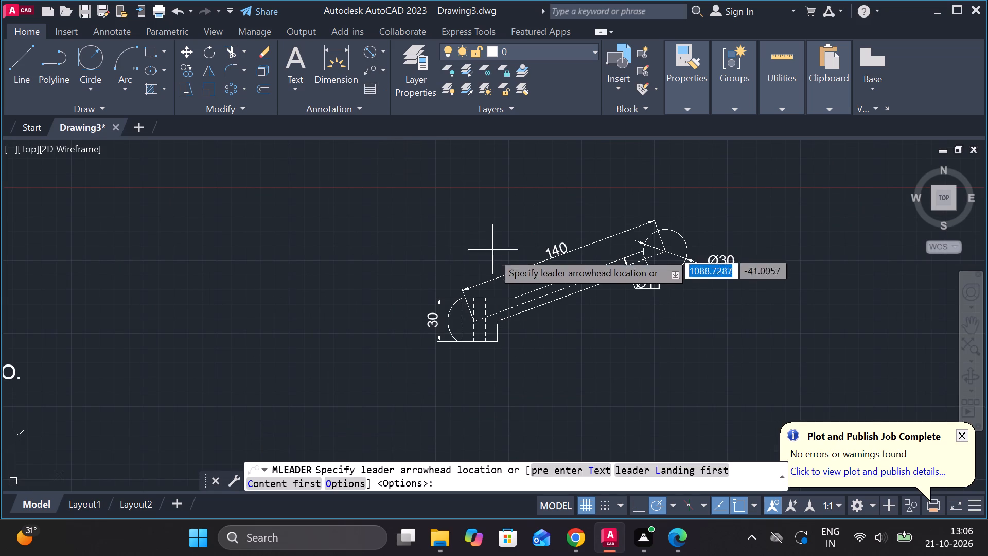
scroll(492, 253, "up", 2)
left_click(444, 369)
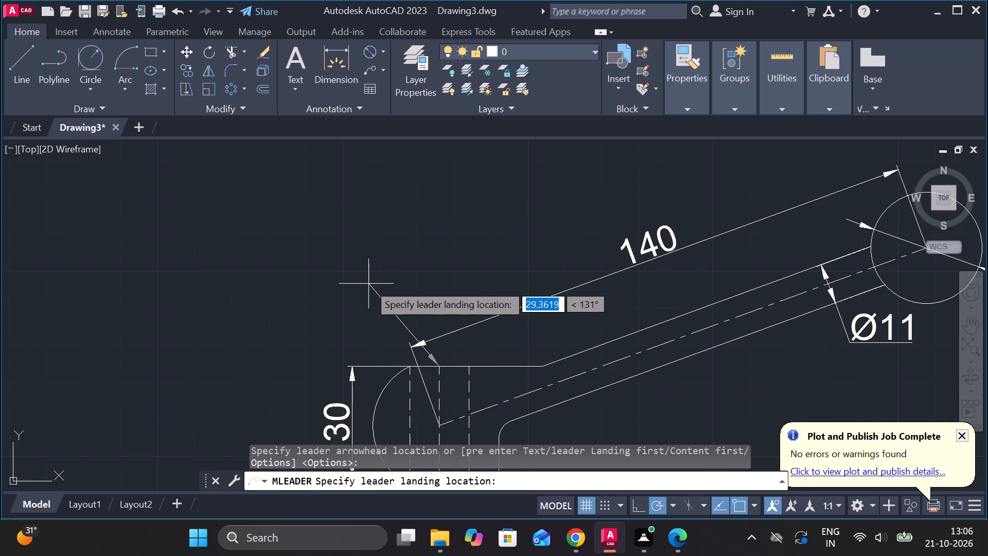
left_click(368, 284)
key("m")
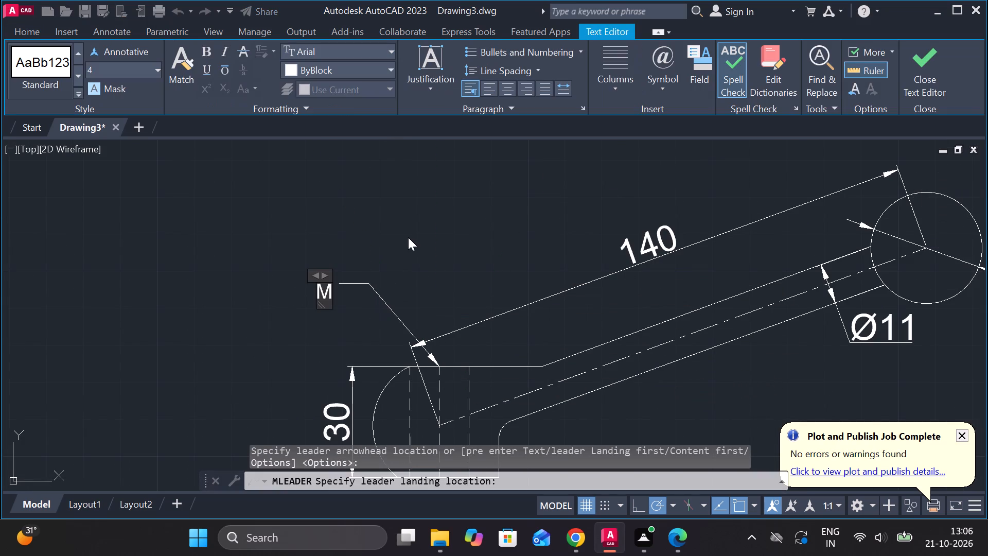
type("16")
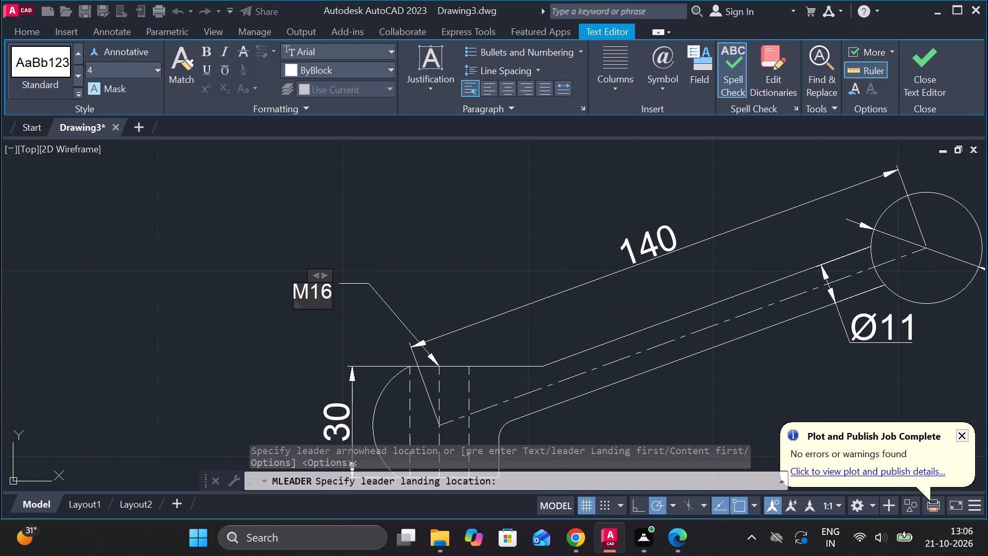
left_click_drag(328, 291, 268, 288)
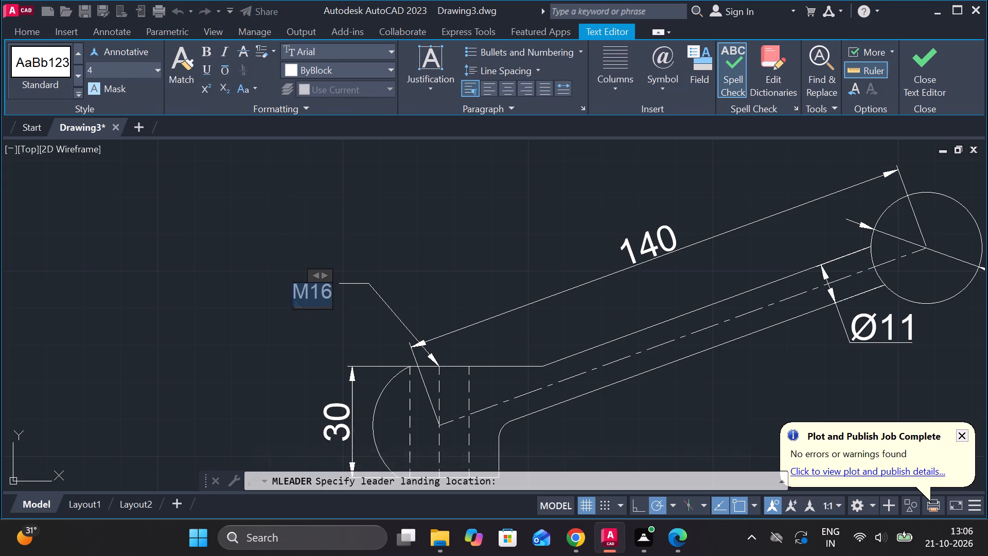
left_click(138, 70)
key("8")
key("Return")
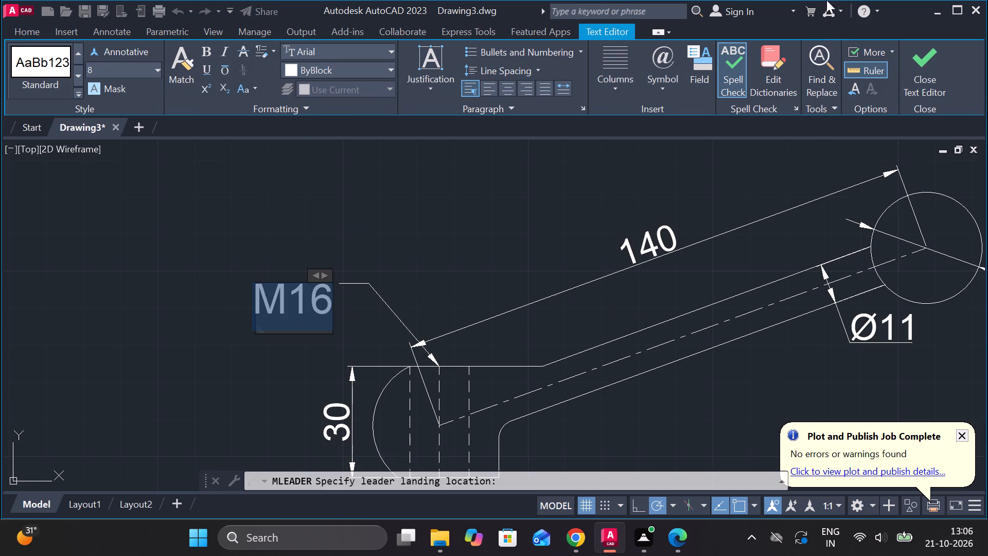
left_click(927, 58)
Add a vertical linear dimension from the arm centreline's start point to the hub's bottom edge, placed outside the hub's straight side.
scroll(830, 255, "down", 1)
scroll(655, 379, "up", 1)
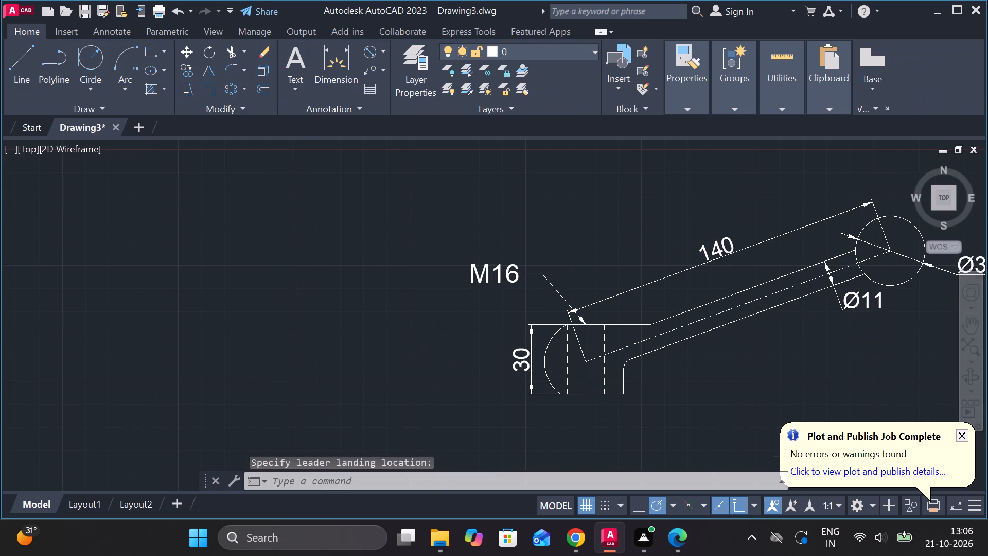
middle_click_drag(650, 378, 622, 344)
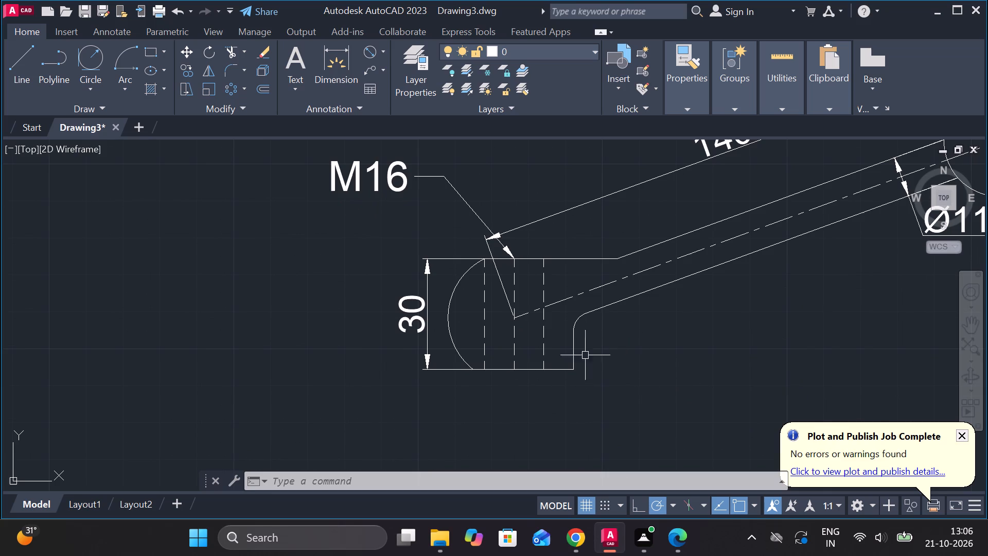
left_click(382, 57)
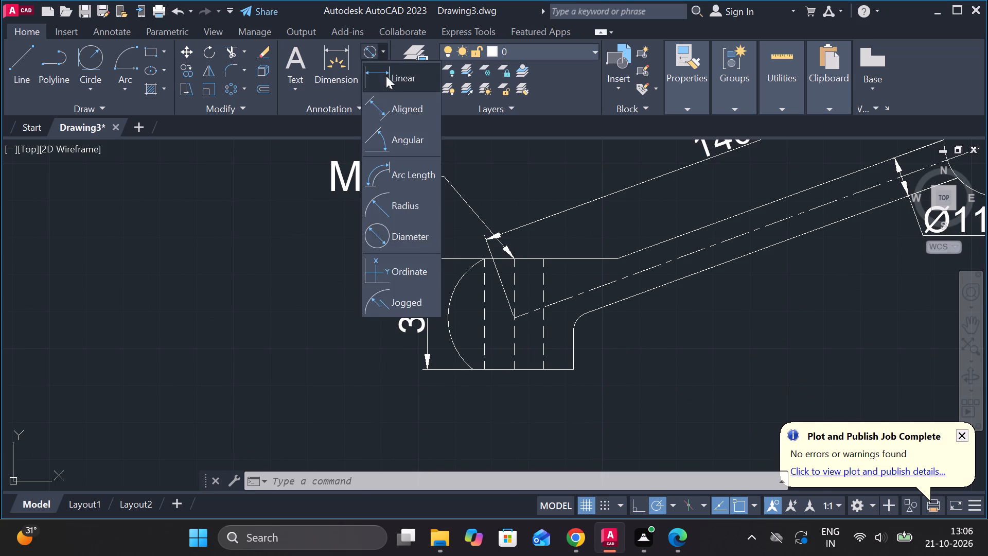
left_click(386, 76)
left_click(515, 320)
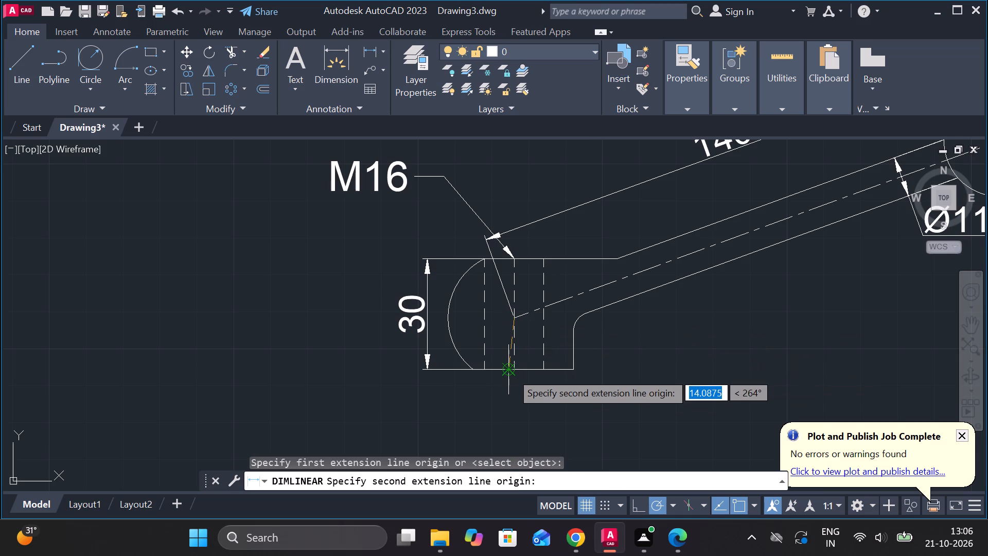
left_click(518, 371)
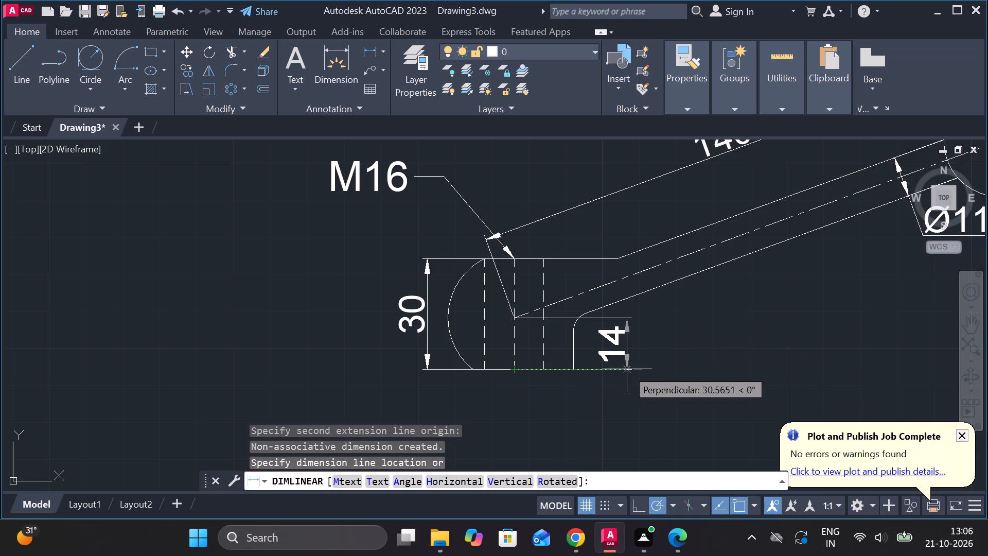
left_click(627, 369)
Copy the "1.BODY (CAST IRON) 1 NO." label to a spot below the handle.
scroll(690, 368, "down", 2)
middle_click_drag(708, 363, 679, 363)
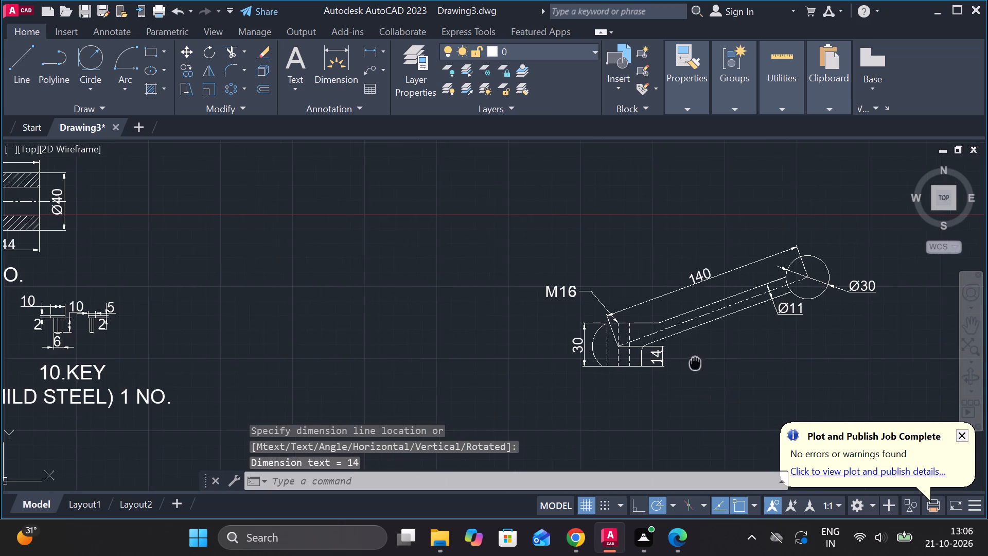
middle_click_drag(679, 363, 535, 339)
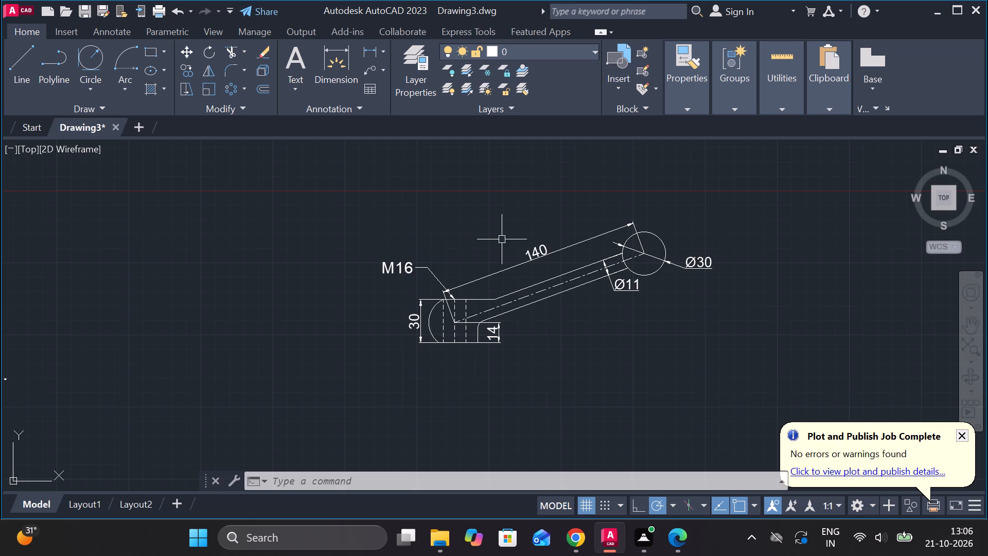
scroll(509, 239, "down", 2)
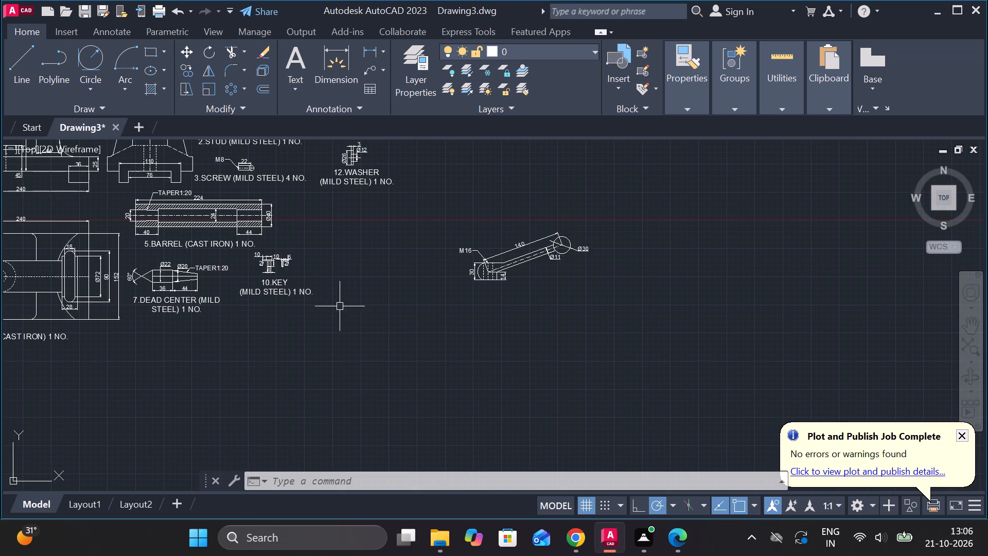
middle_click_drag(342, 307, 657, 343)
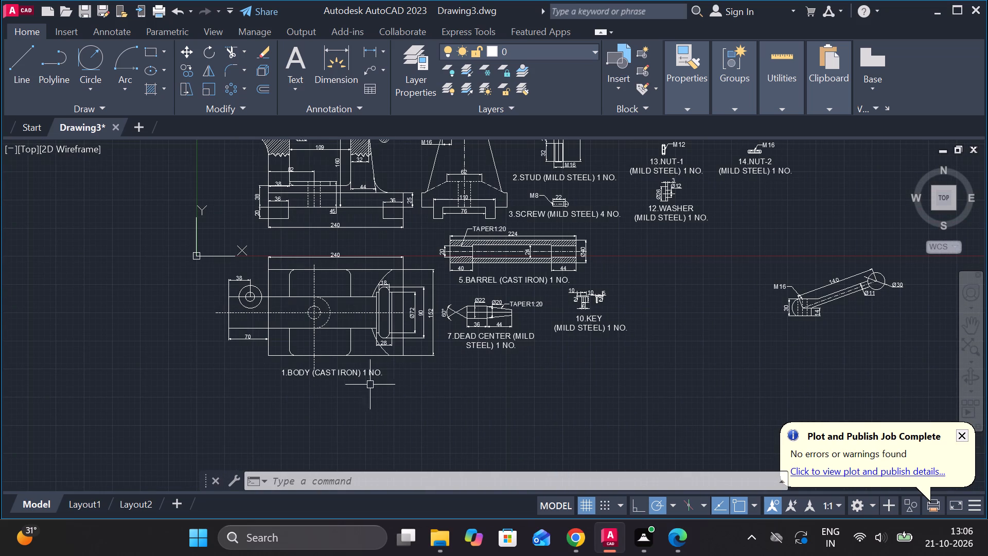
left_click(327, 376)
type("CO")
key("Return")
left_click(330, 397)
scroll(443, 407, "down", 1)
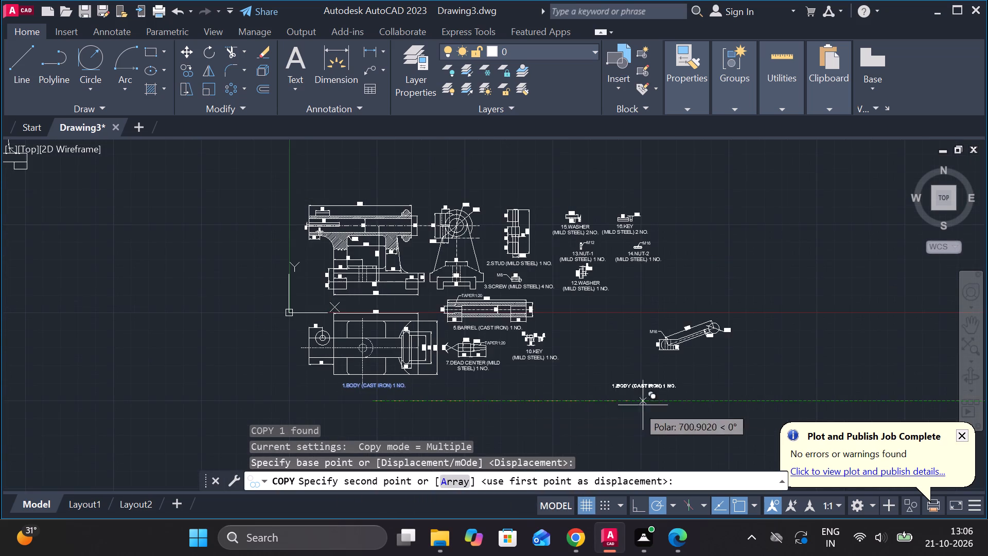
scroll(668, 397, "up", 1)
middle_click_drag(678, 374, 582, 390)
scroll(594, 351, "up", 2)
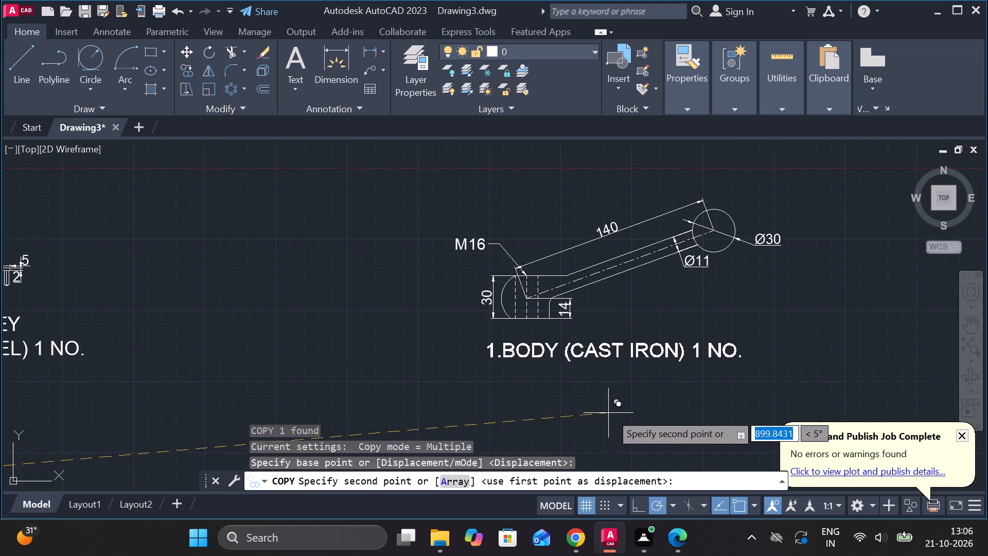
left_click(619, 412)
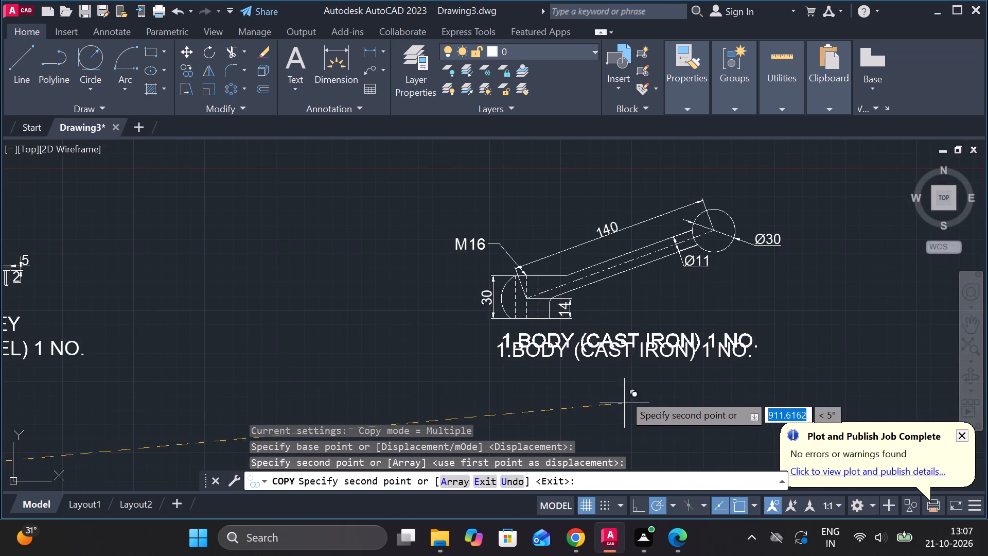
key("Escape")
Edit the copied label to read "11.HANDLE" on the first line and "(CAST IRON) 1 NO." on the second.
double_click(502, 346)
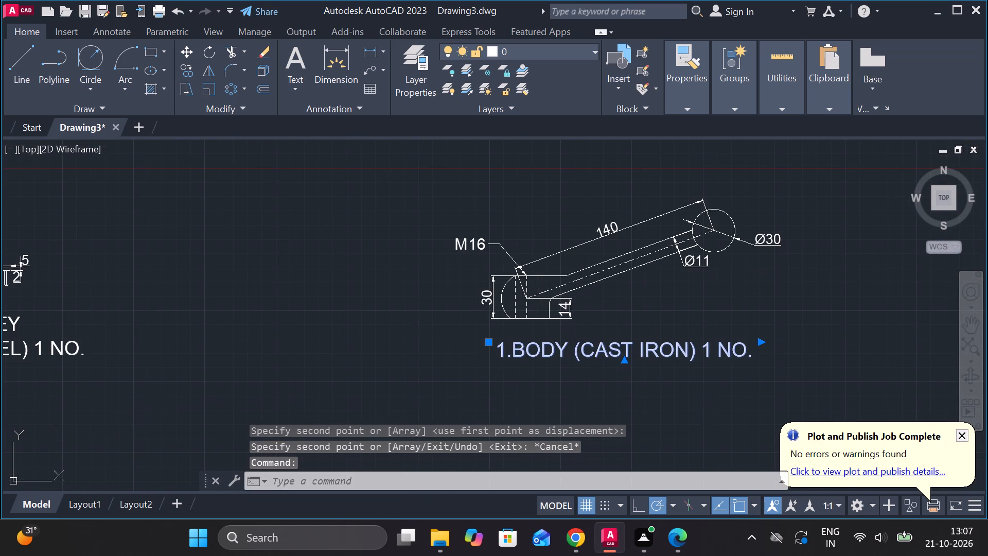
key("BackSpace")
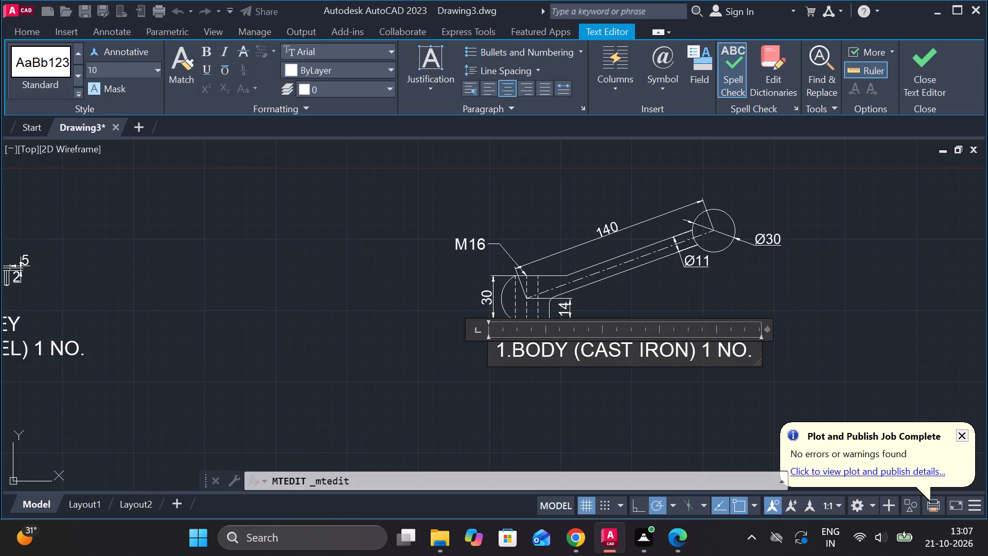
type("11")
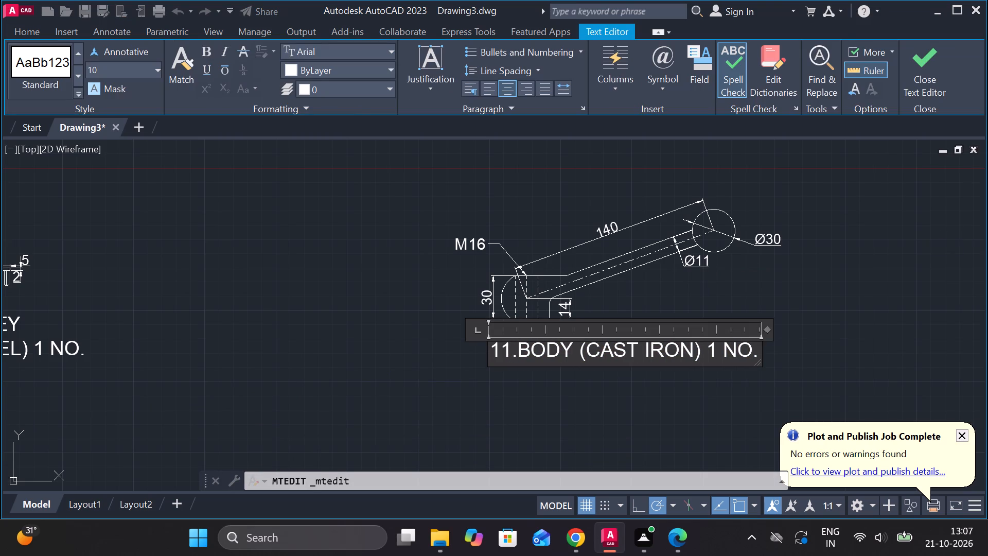
left_click(574, 353)
key("BackSpace")
key("BackSpace")
key("BackSpace")
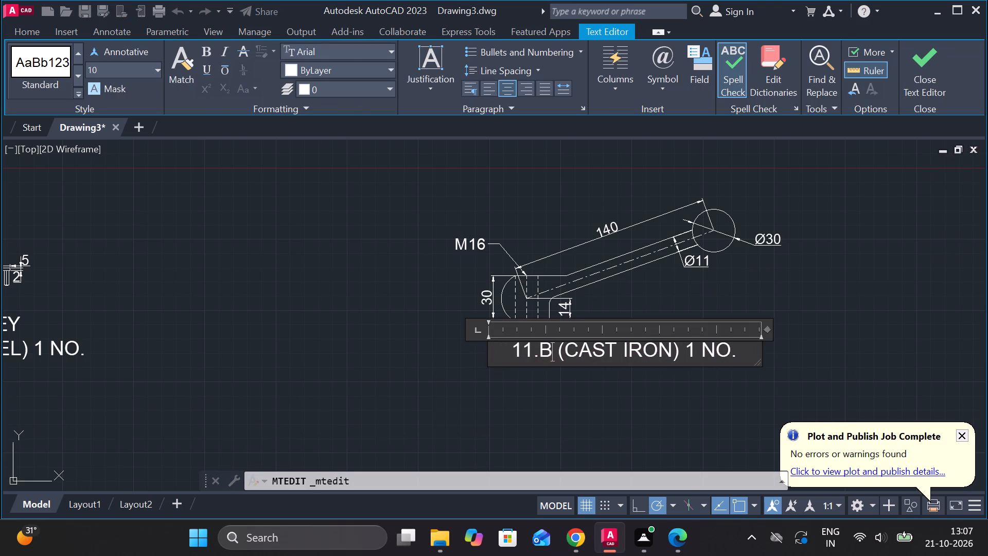
key("BackSpace")
type("HANDLE")
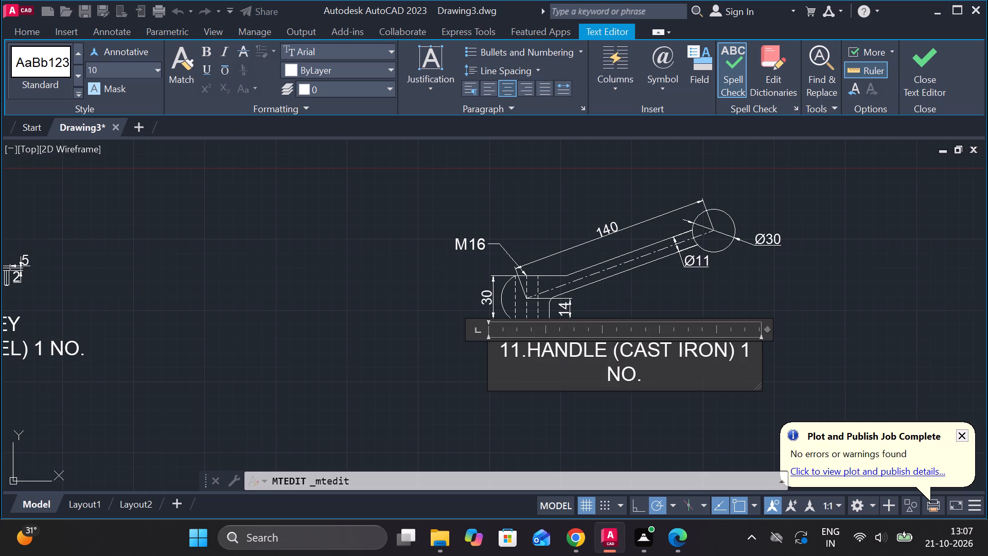
key("space")
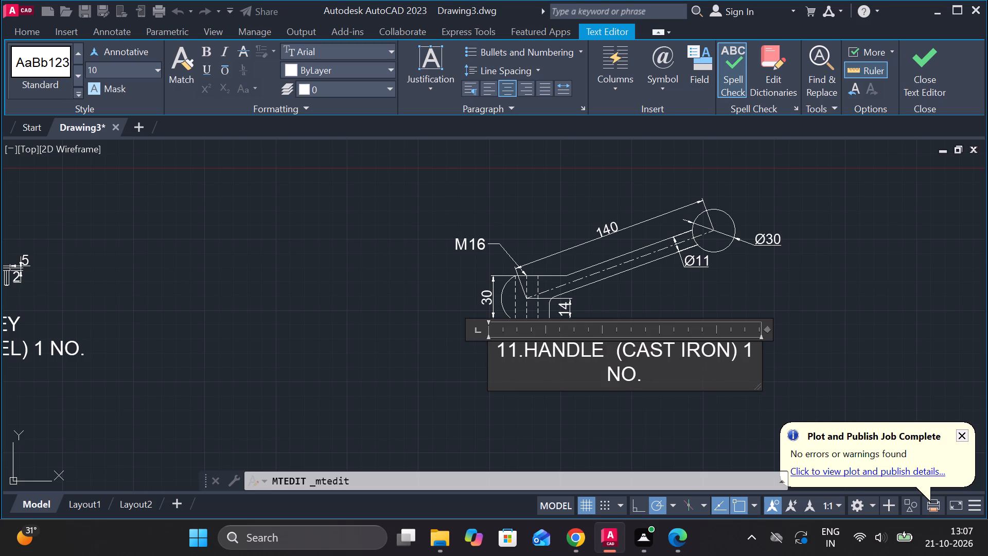
key("Return")
left_click(903, 92)
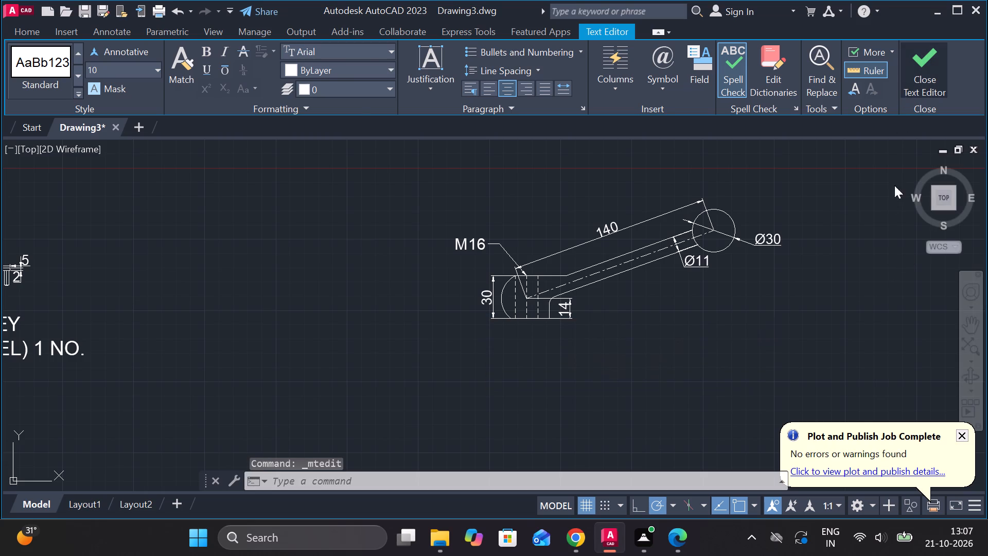
Move the handle with its dimensions and label next to the barrel, below the 12.WASHER detail.
scroll(693, 362, "down", 1)
left_click(518, 256)
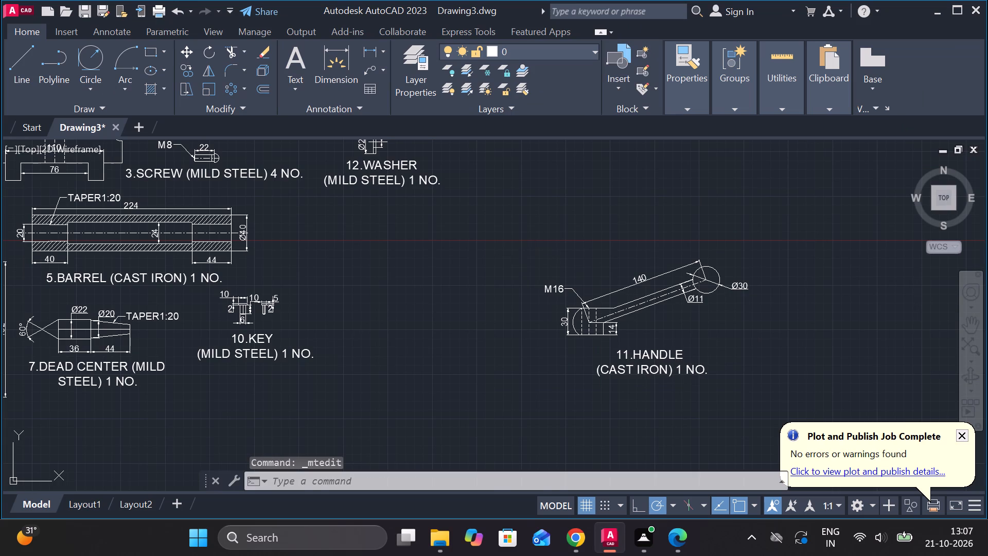
left_click(754, 402)
key("m")
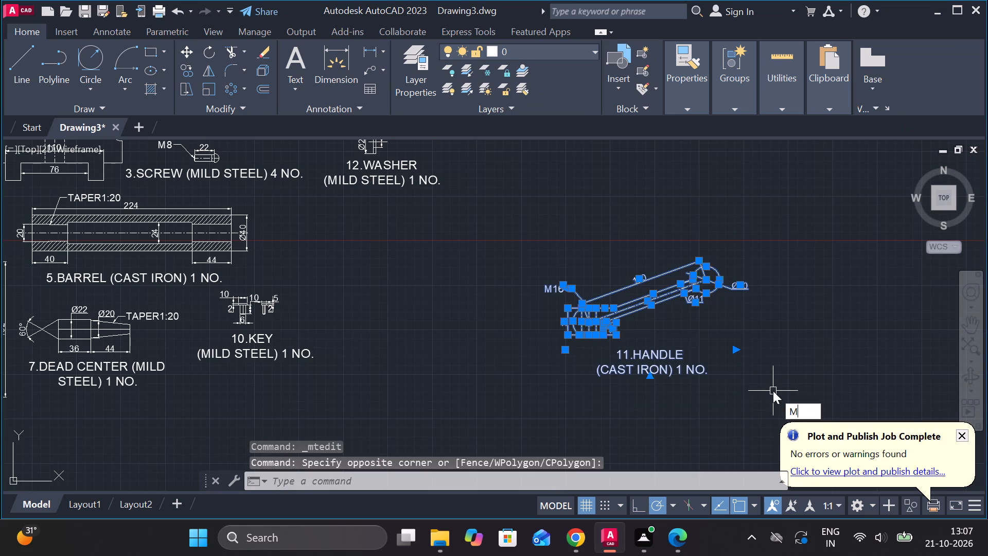
key("Return")
left_click(773, 391)
scroll(689, 369, "down", 1)
scroll(601, 348, "up", 1)
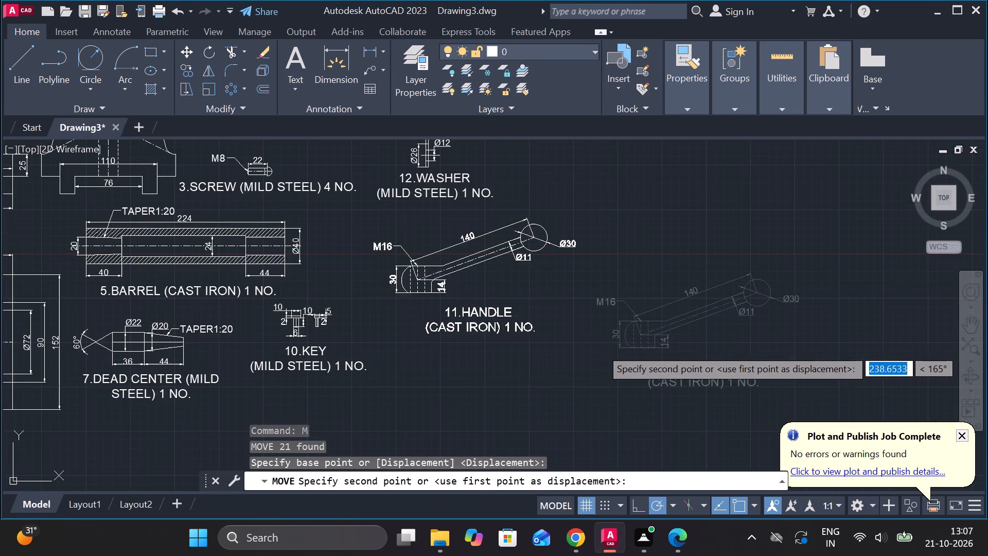
left_click(541, 343)
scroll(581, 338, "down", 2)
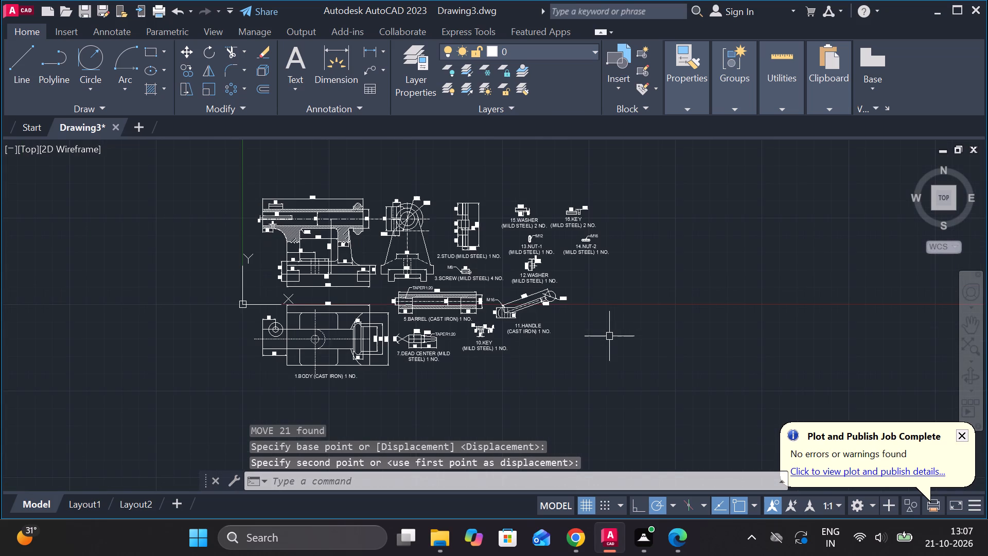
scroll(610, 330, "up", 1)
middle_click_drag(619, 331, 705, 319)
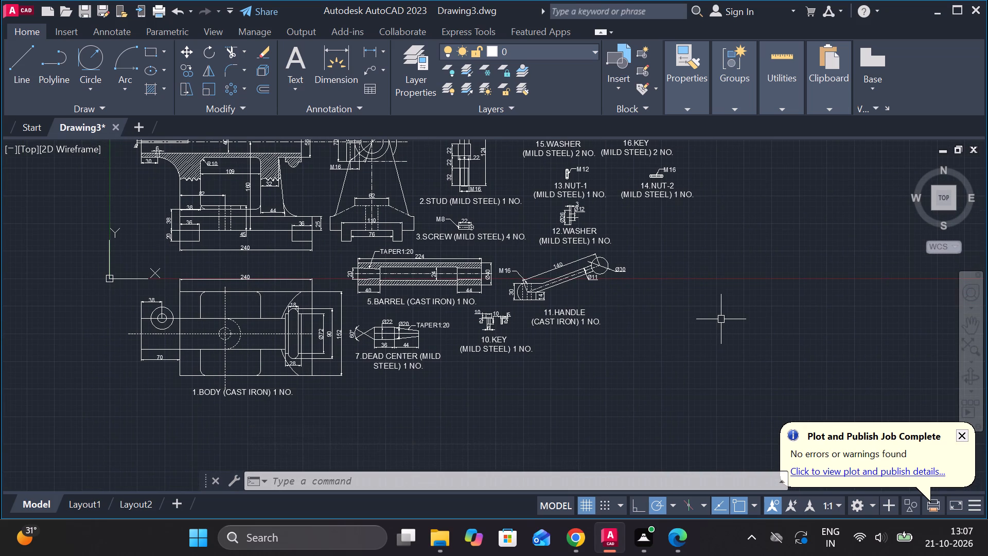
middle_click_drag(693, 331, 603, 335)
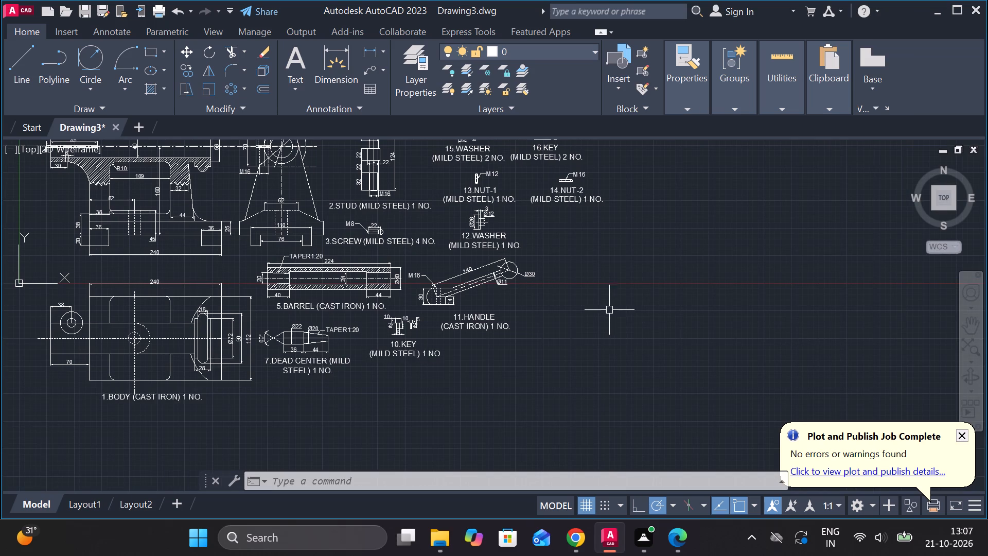
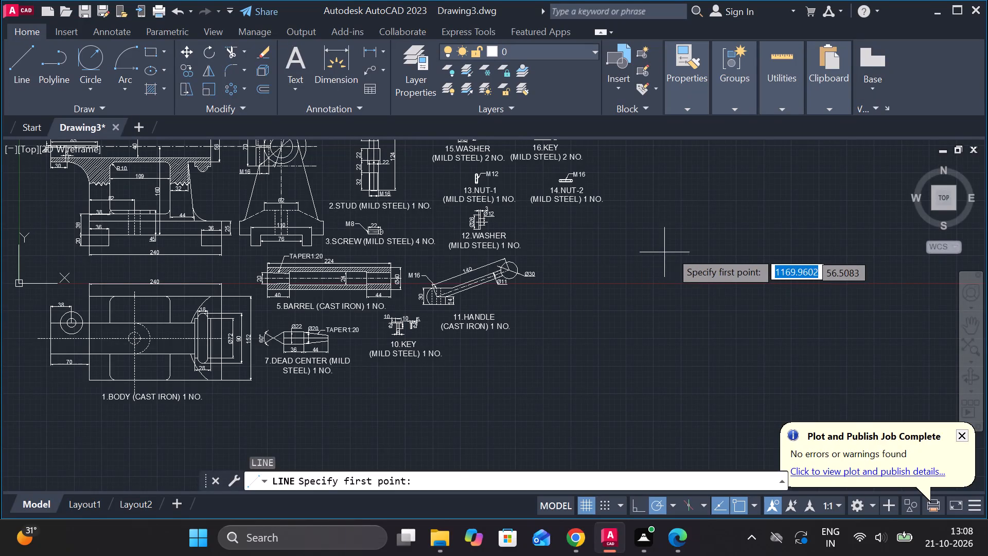
Draw a closed rectangle 5 wide and 18 high with lines in the empty area beyond the handle detail.
left_click(634, 246)
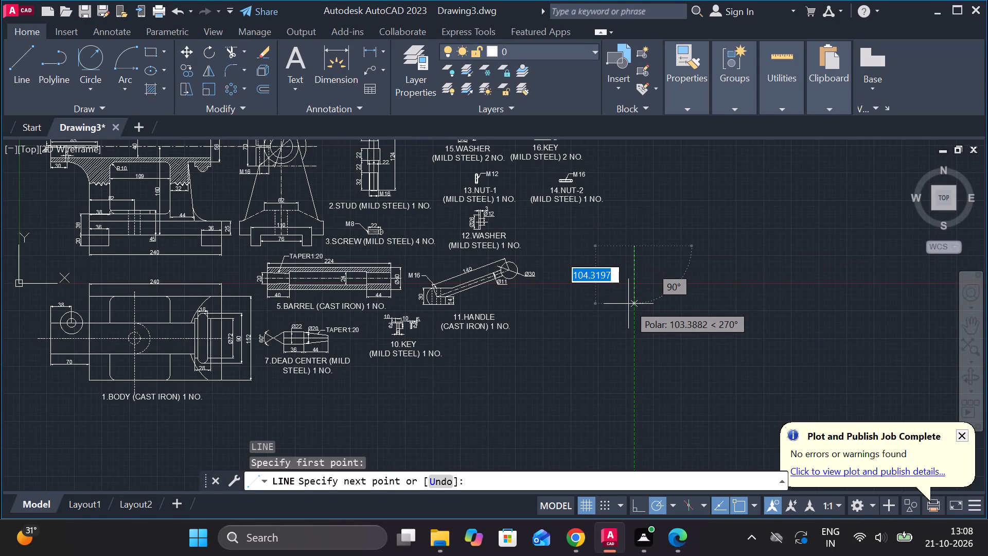
type("18")
key("Return")
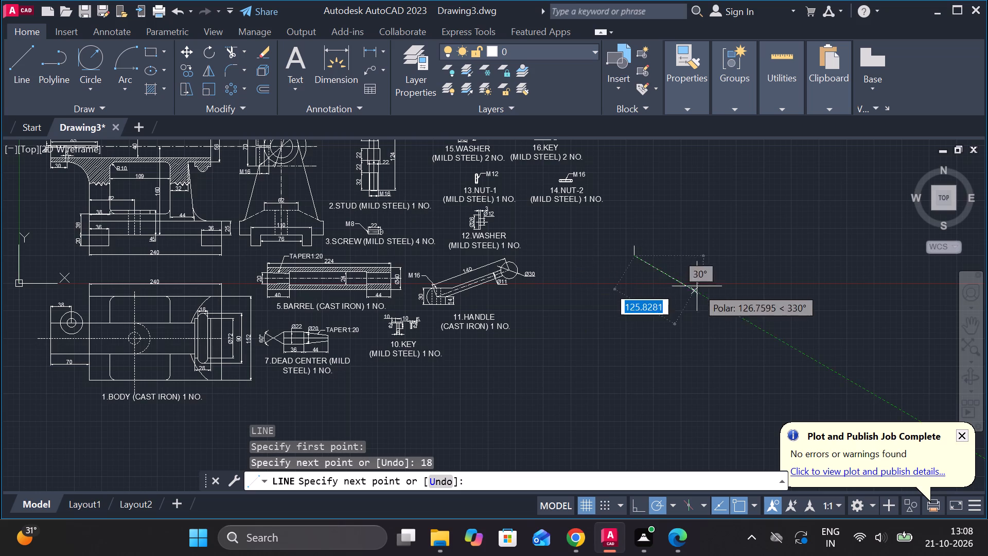
scroll(664, 239, "up", 3)
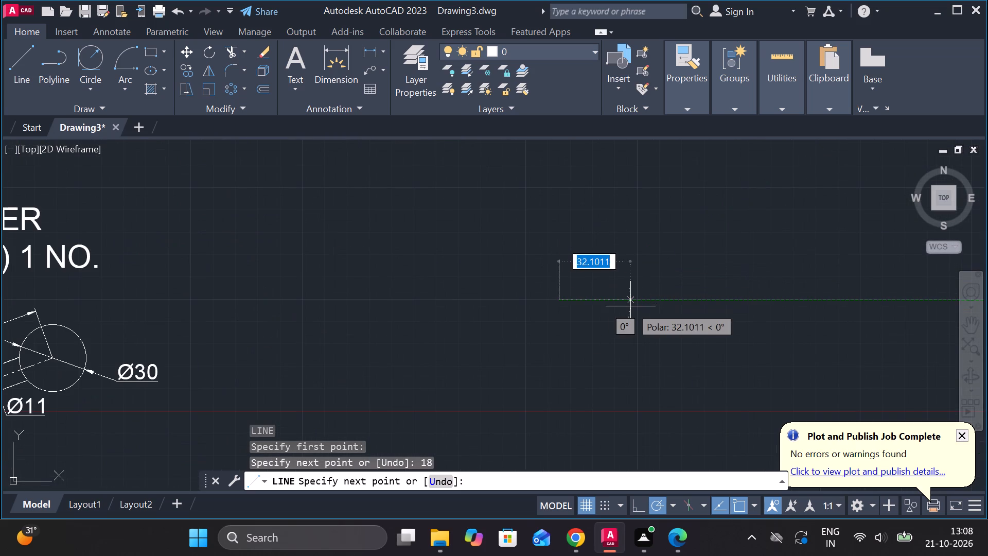
scroll(630, 306, "up", 1)
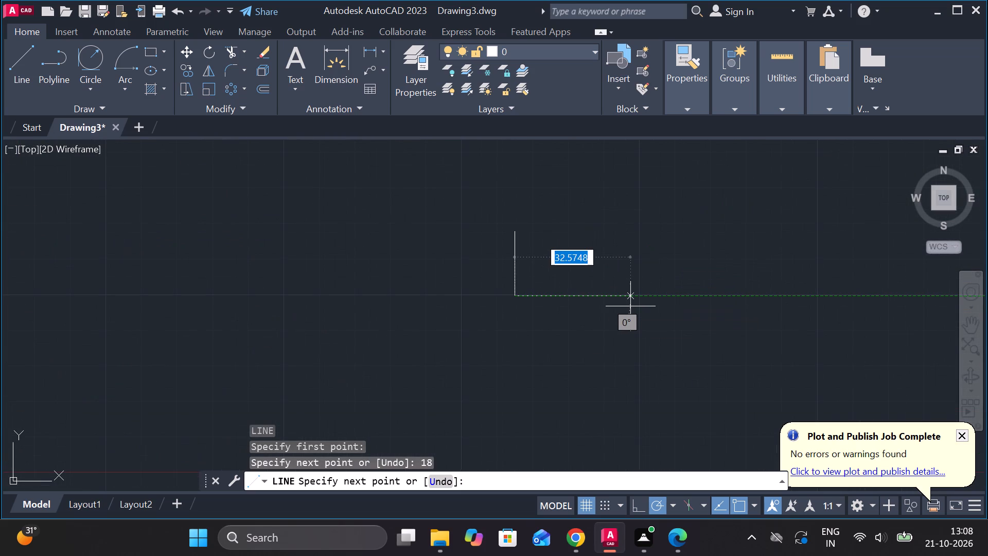
type("5")
key("space")
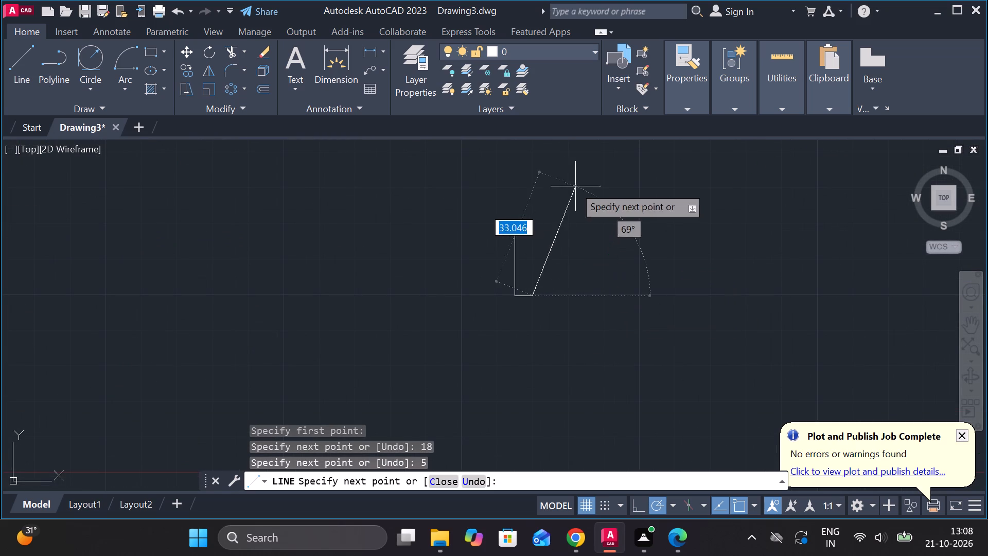
type("18")
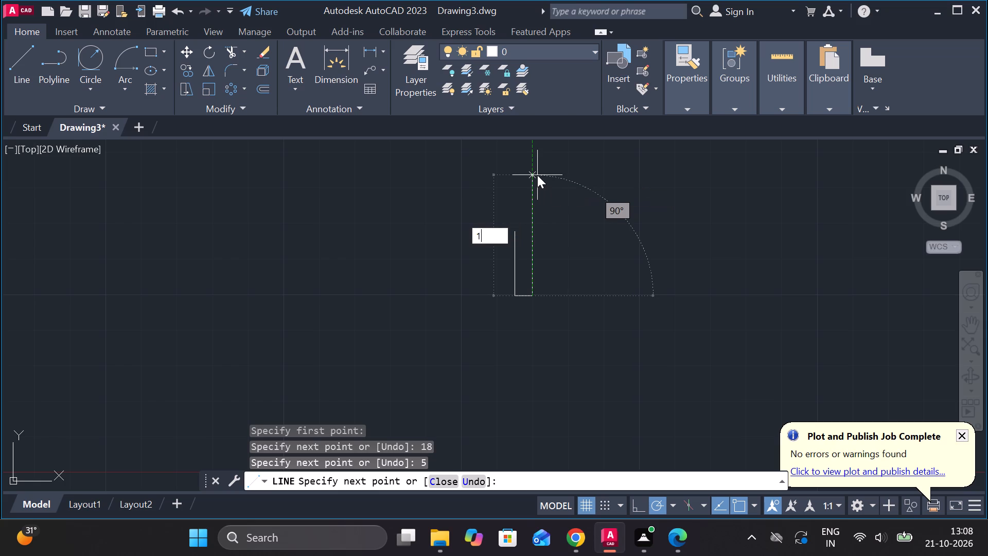
key("Return")
left_click(509, 227)
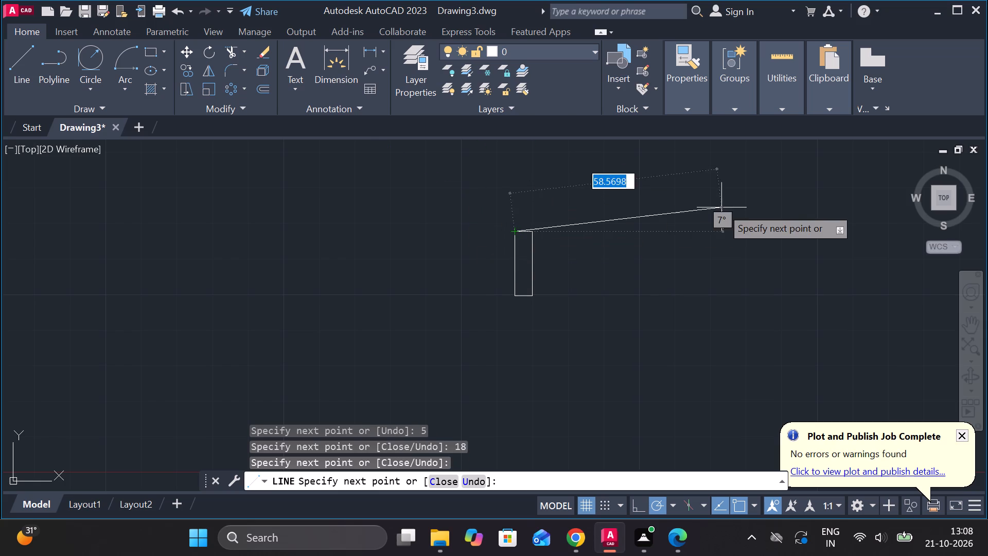
key("Escape")
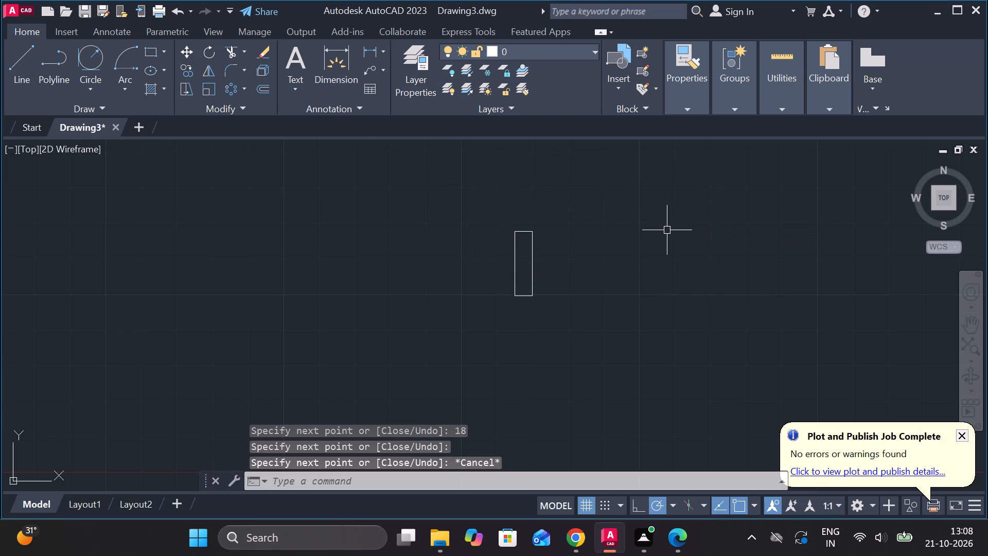
Draw a horizontal centreline about 74 long from the rectangle's right-side midpoint, and stretch its start about 30 leftward through the rectangle.
key("l")
key("Return")
left_click(534, 266)
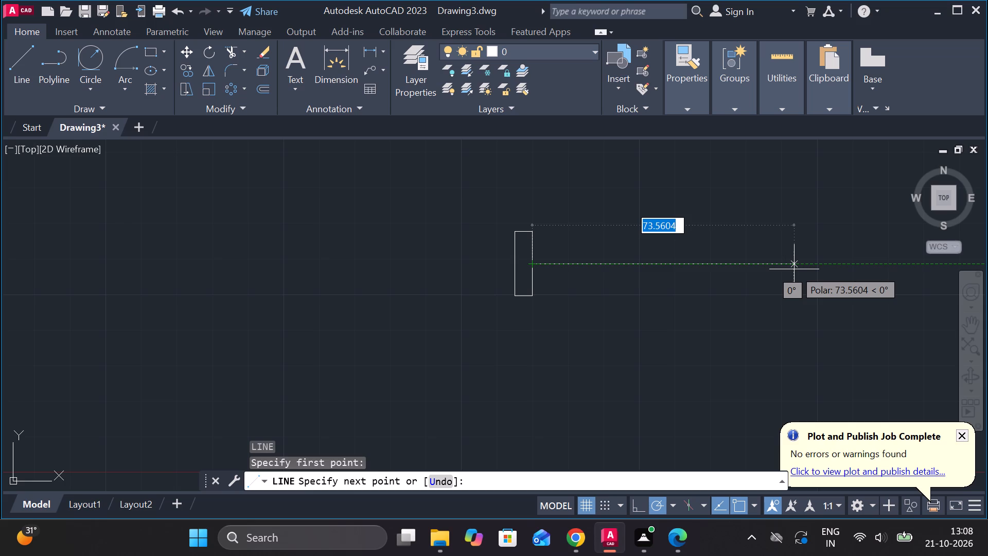
left_click(794, 269)
key("Escape")
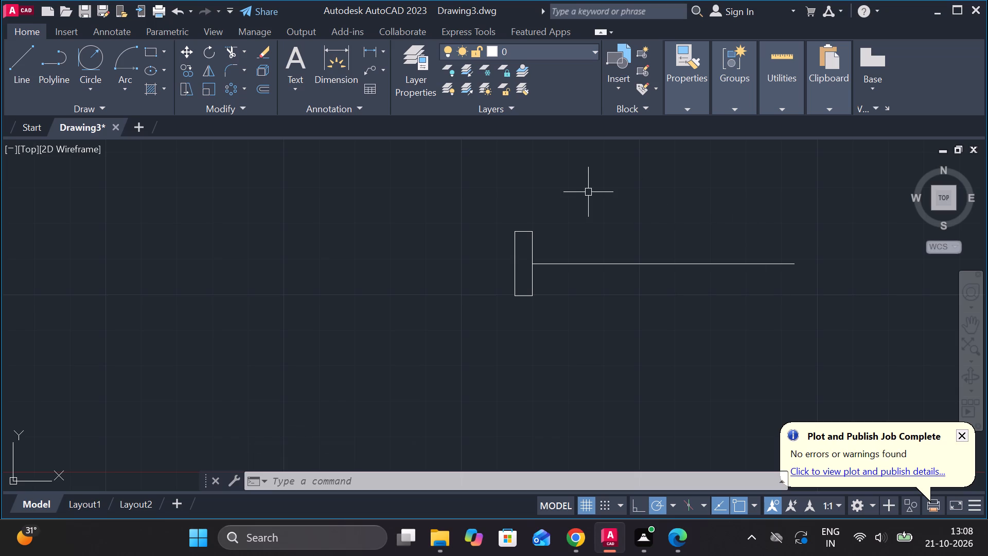
left_click(618, 265)
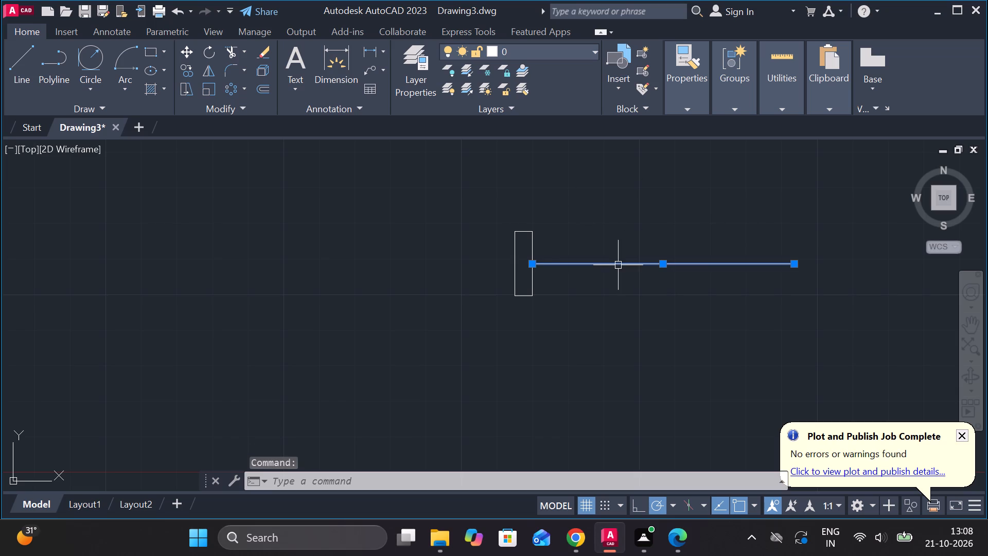
left_click(531, 264)
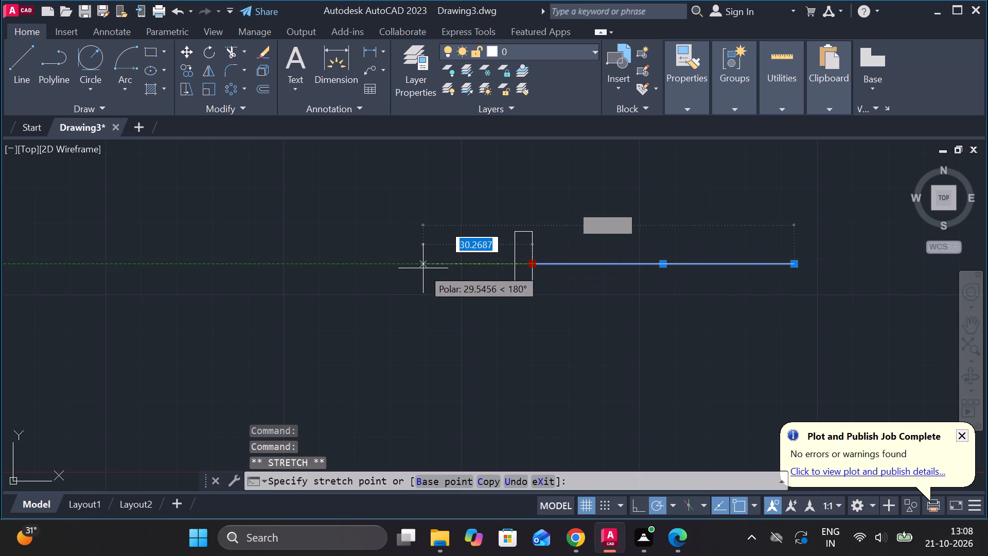
left_click(421, 268)
key("Escape")
Draw a vertical line about 10 long upward from the rectangle's top-left corner.
key("l")
key("Return")
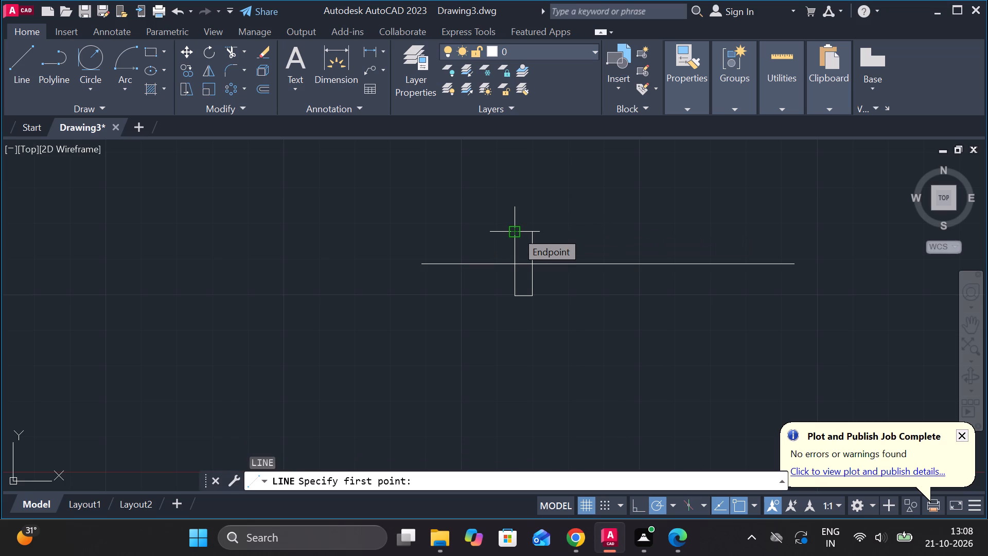
left_click(516, 231)
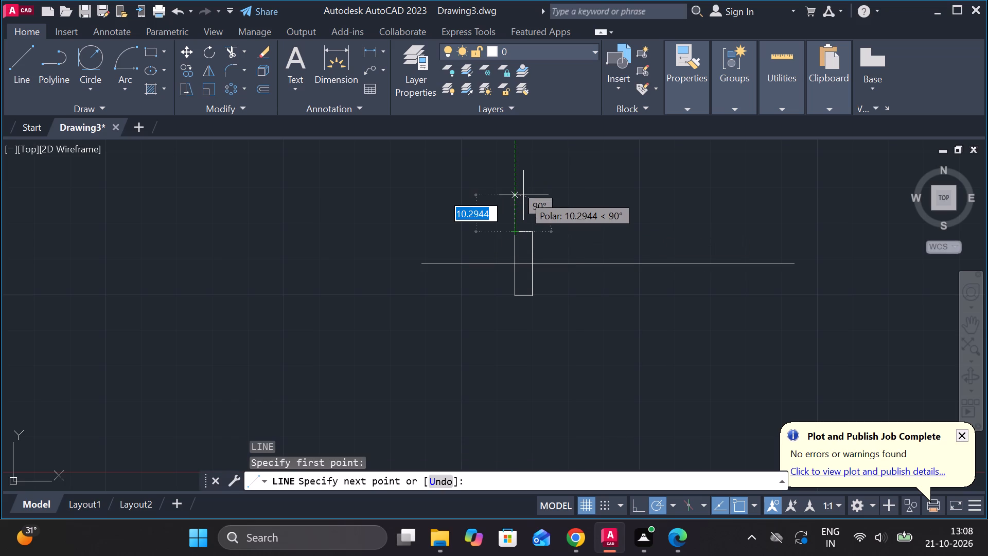
left_click(523, 195)
key("Escape")
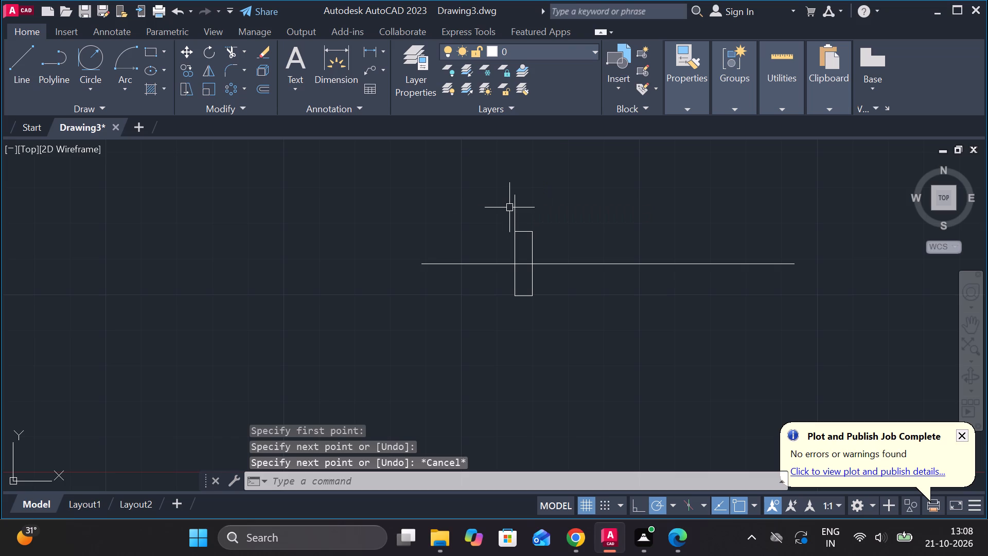
Offset the short vertical line 79 to the right, toward the far end of the centreline.
left_click(513, 203)
key("o")
key("Return")
key("Return")
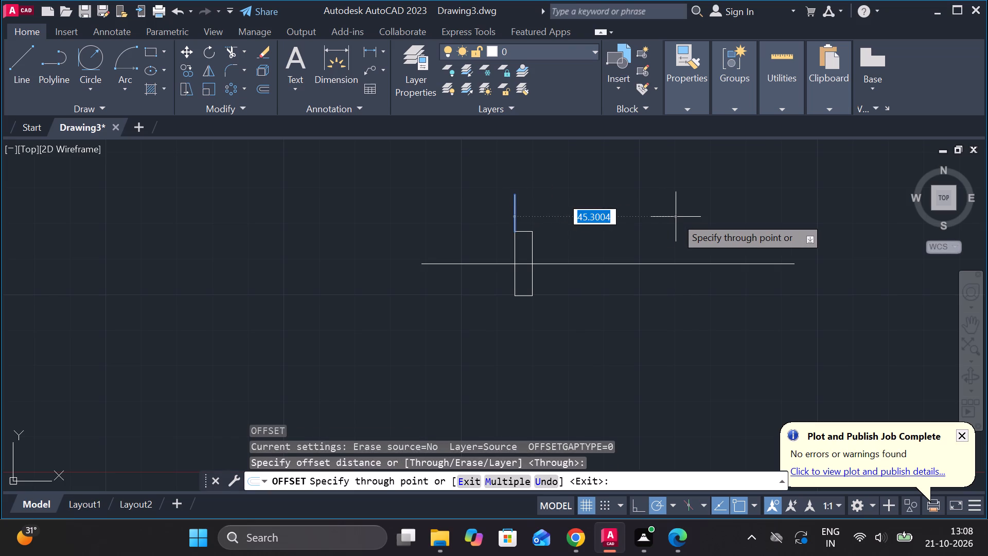
type("79")
key("Return")
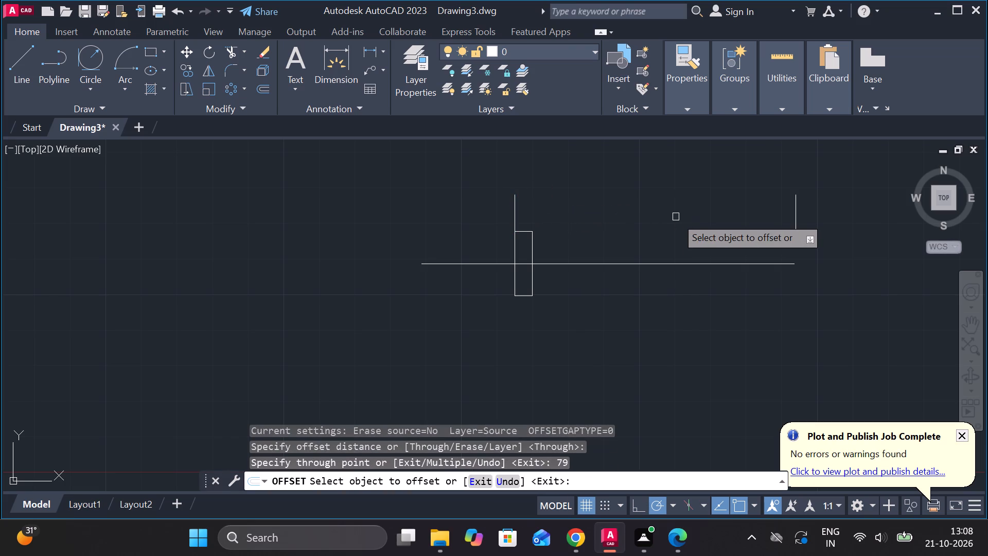
key("Escape")
Stretch the centreline's right end horizontally beyond the offset vertical line.
left_click(702, 262)
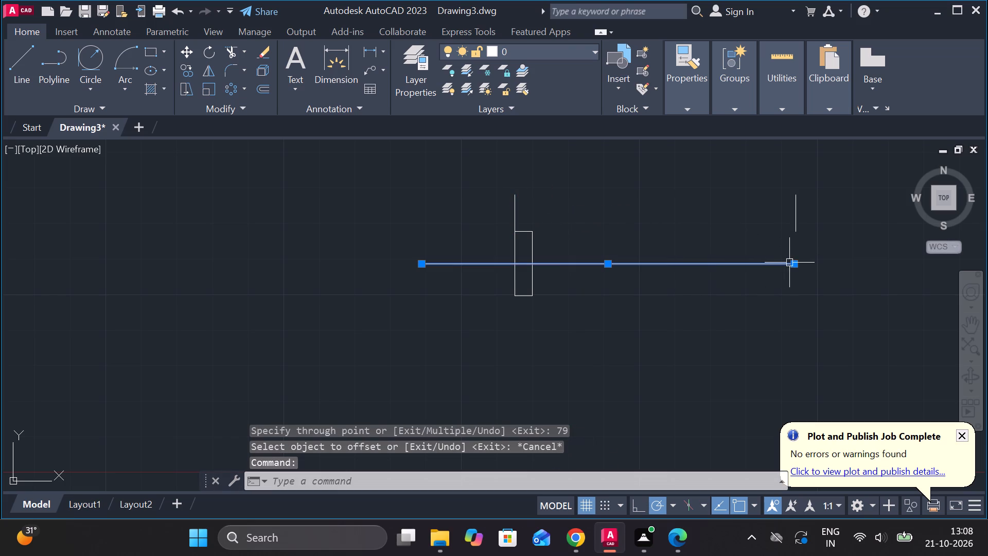
left_click(798, 265)
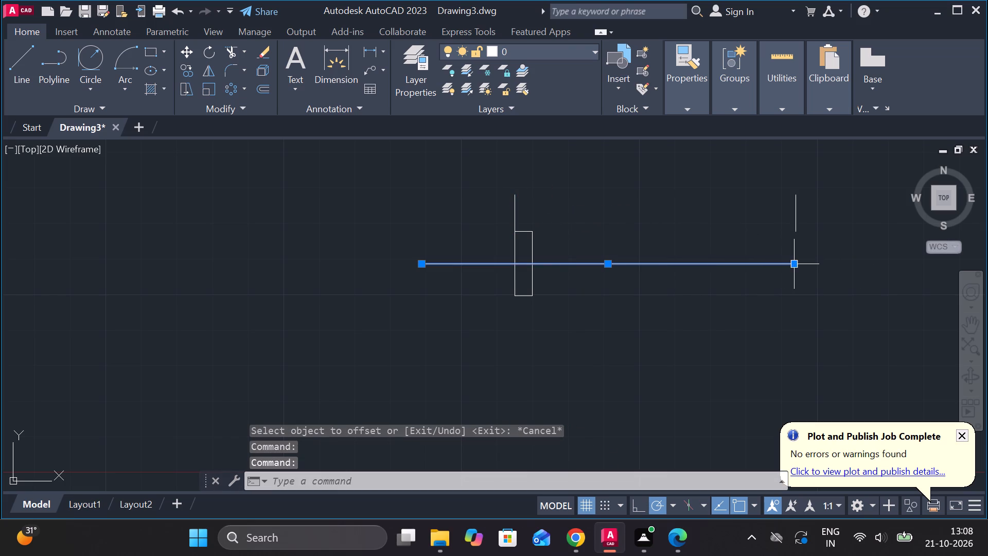
left_click(792, 263)
left_click(862, 262)
key("Escape")
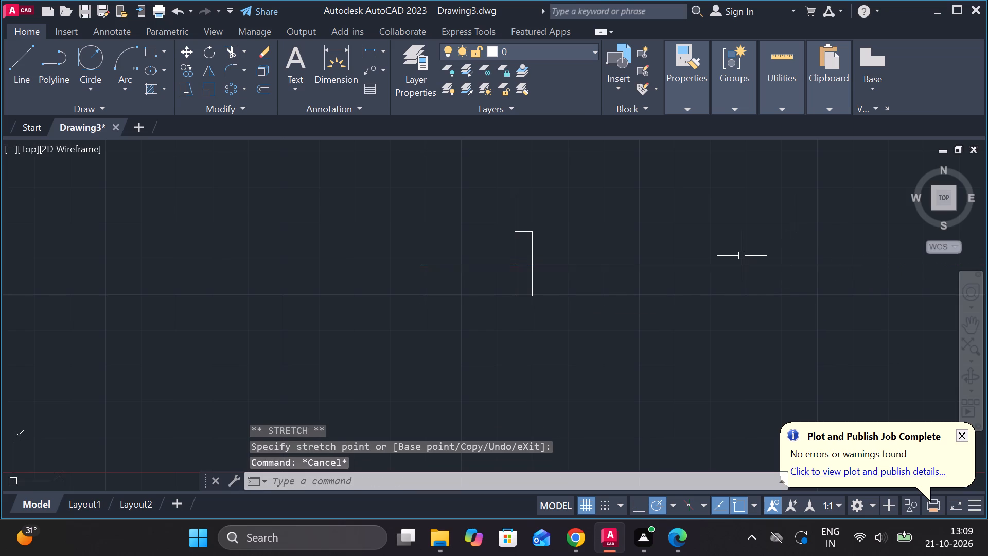
Stretch the offset vertical line's lower end straight down across the centreline.
left_click(797, 209)
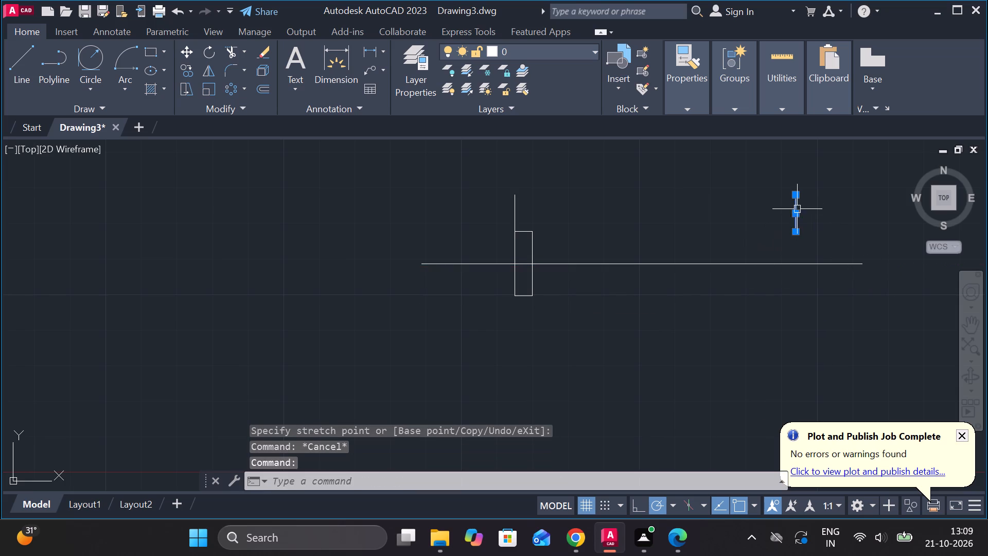
left_click(796, 235)
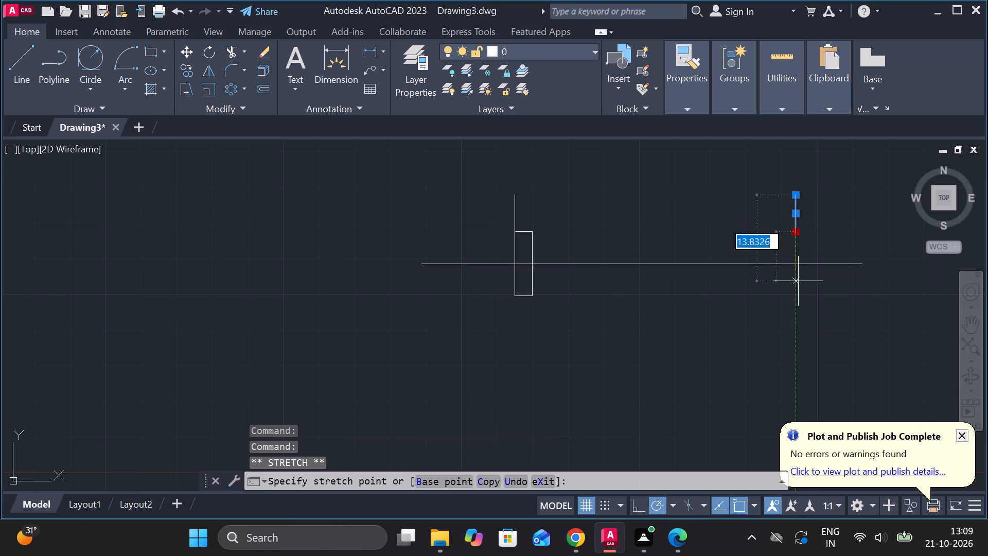
left_click(798, 329)
key("Escape")
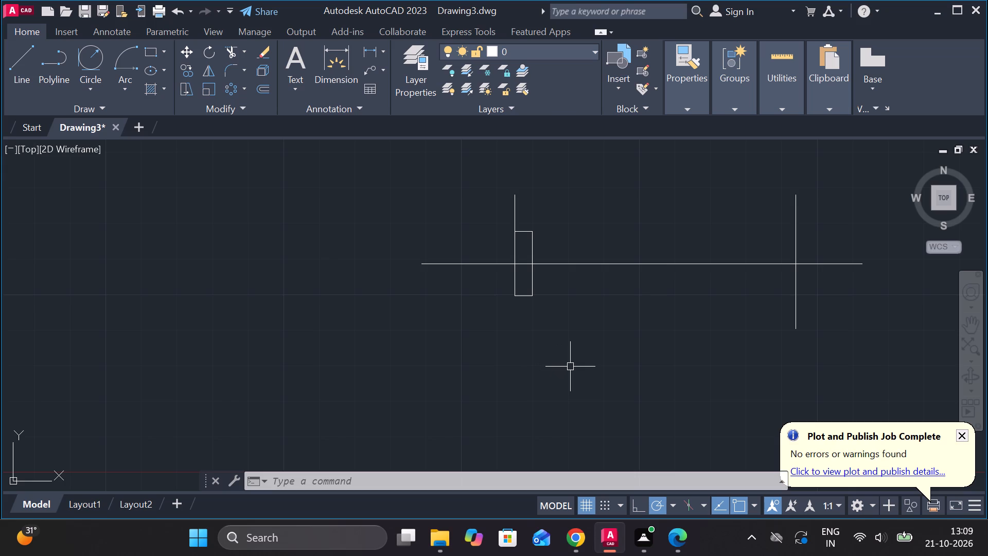
Draw a second closed rectangle 12 wide and 18 high with lines, below the 5 by 18 rectangle.
key("l")
key("Return")
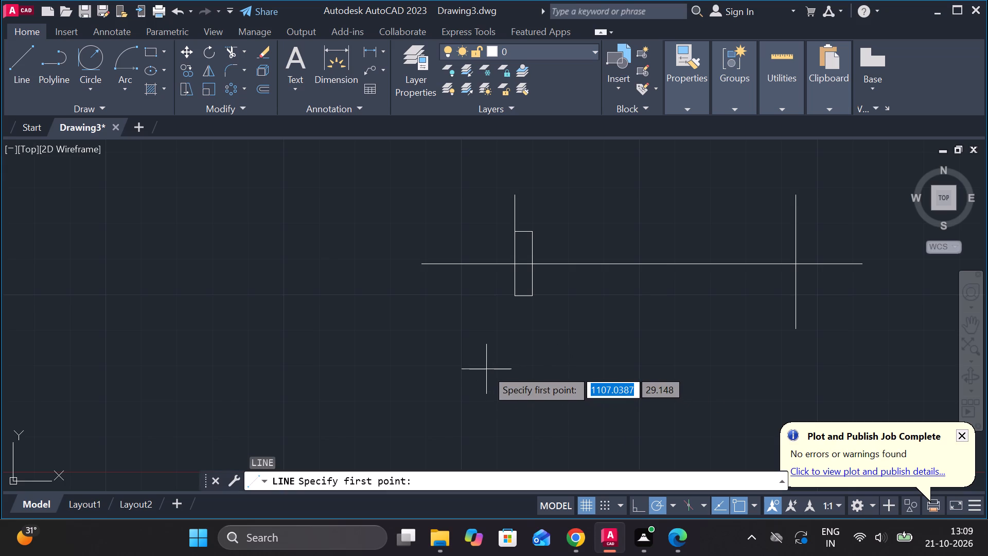
left_click(578, 364)
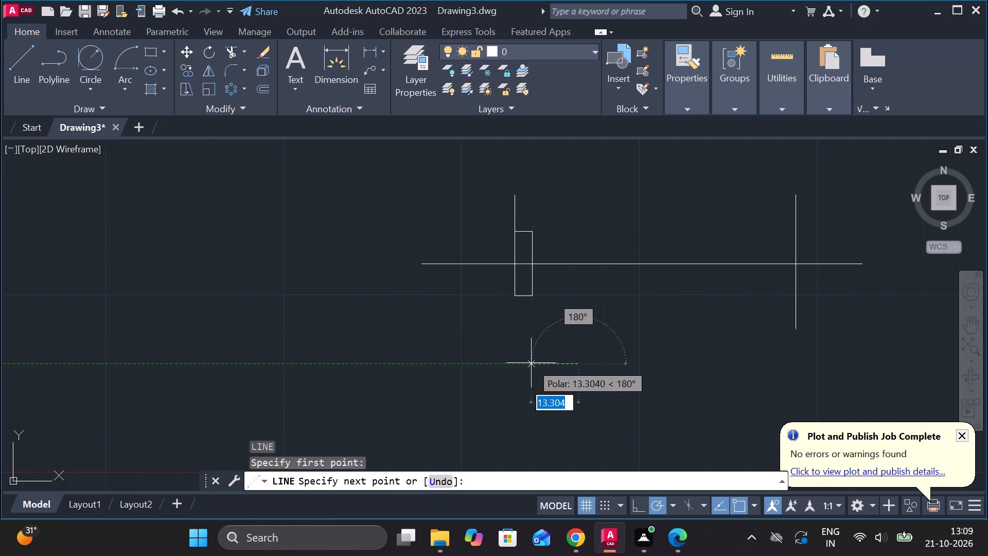
type("12")
key("space")
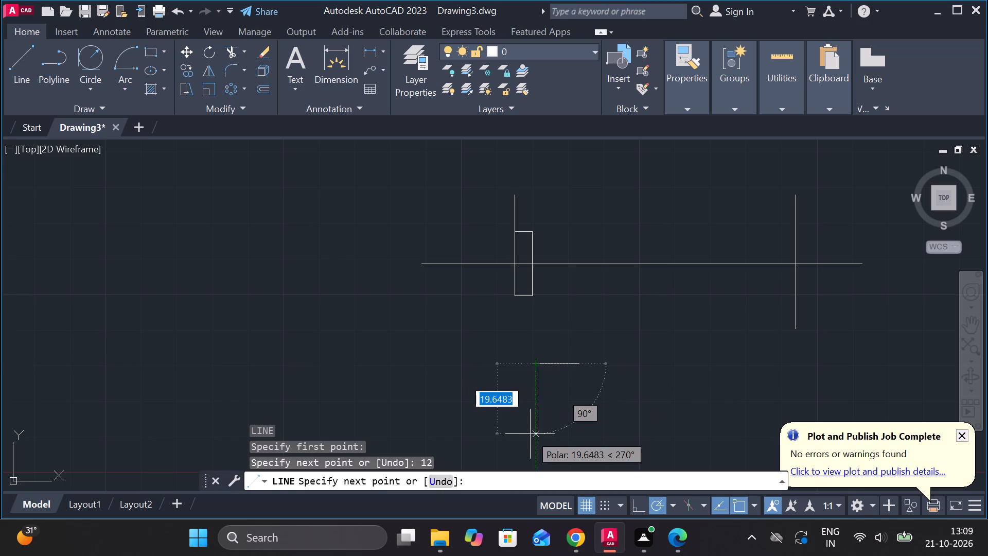
type("18")
key("Return")
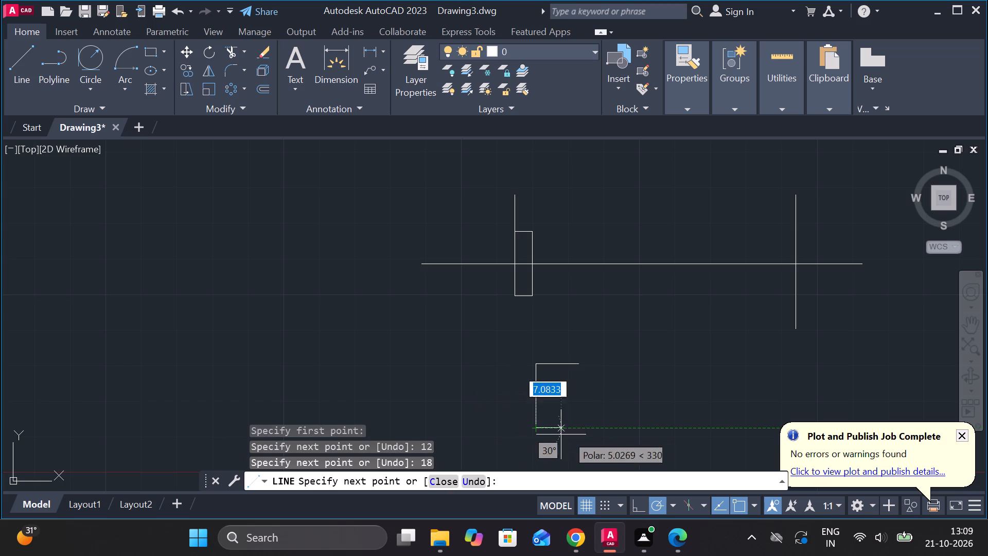
type("12")
key("space")
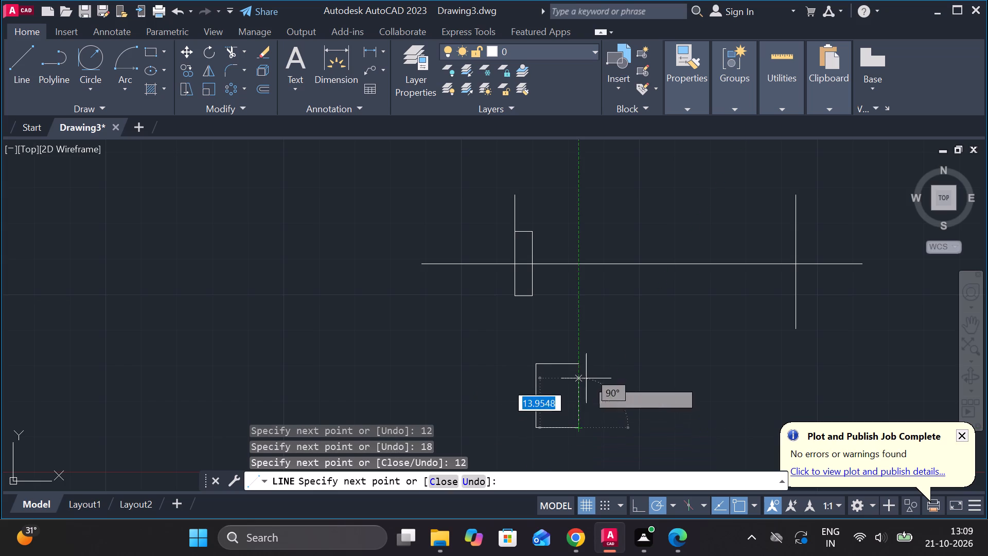
left_click(581, 366)
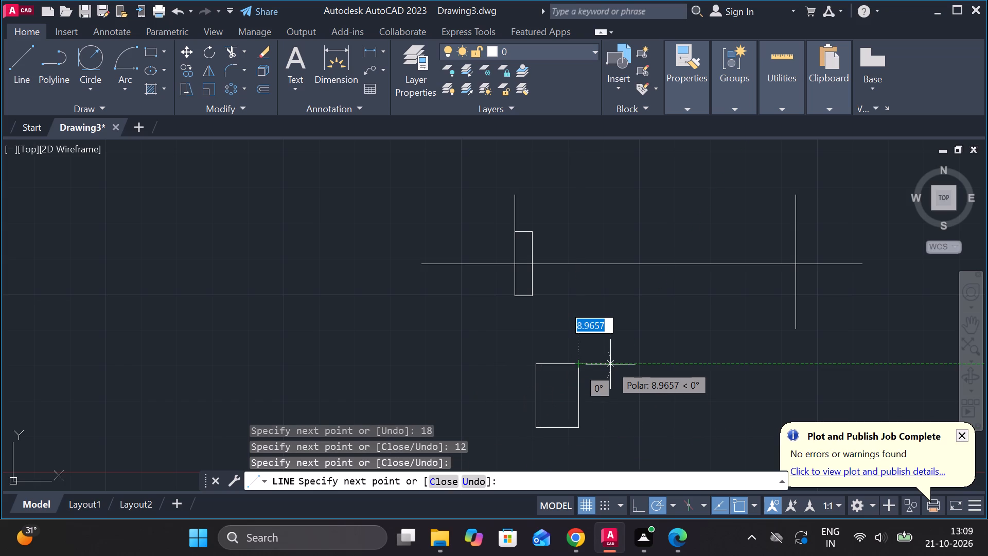
key("Escape")
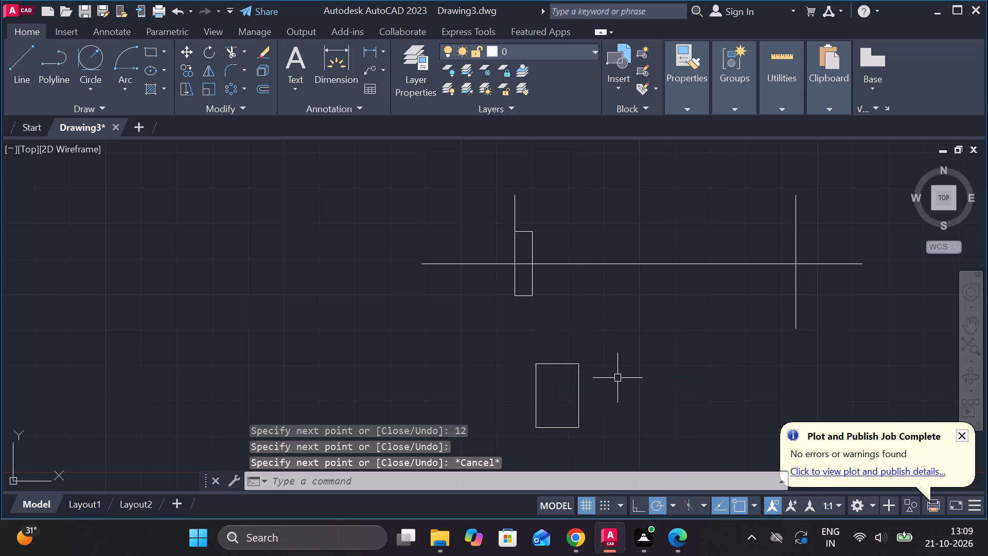
Offset the top and bottom edges of the 12 by 18 rectangle inward by 1.
key("o")
key("Return")
key("Return")
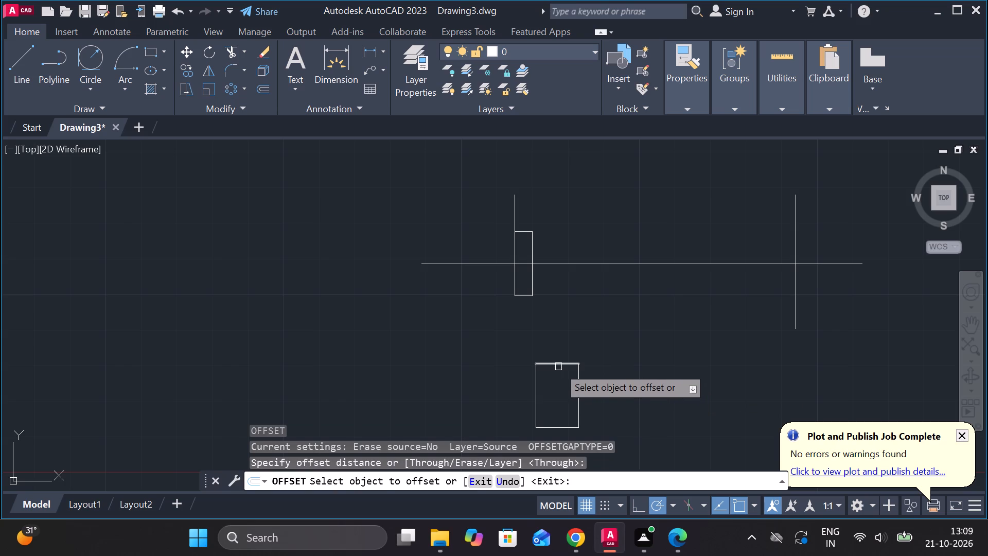
left_click(558, 367)
type("1")
key("space")
middle_click_drag(563, 407, 563, 408)
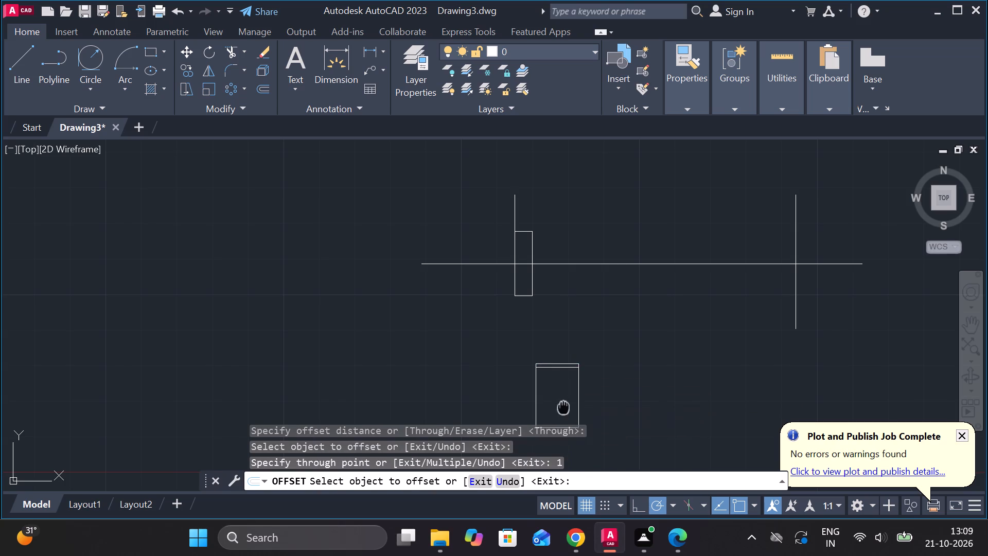
middle_click_drag(563, 408, 555, 351)
left_click(554, 370)
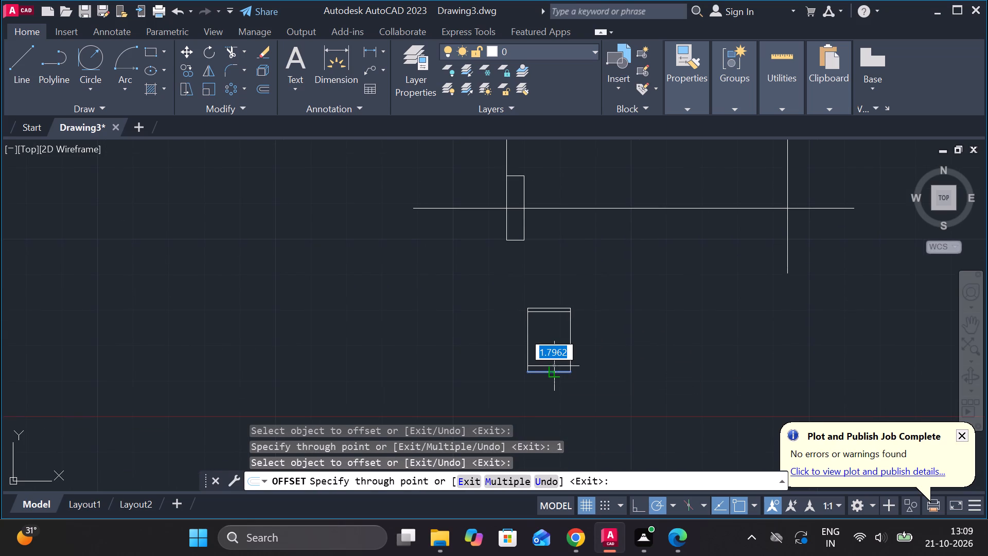
type("1")
key("space")
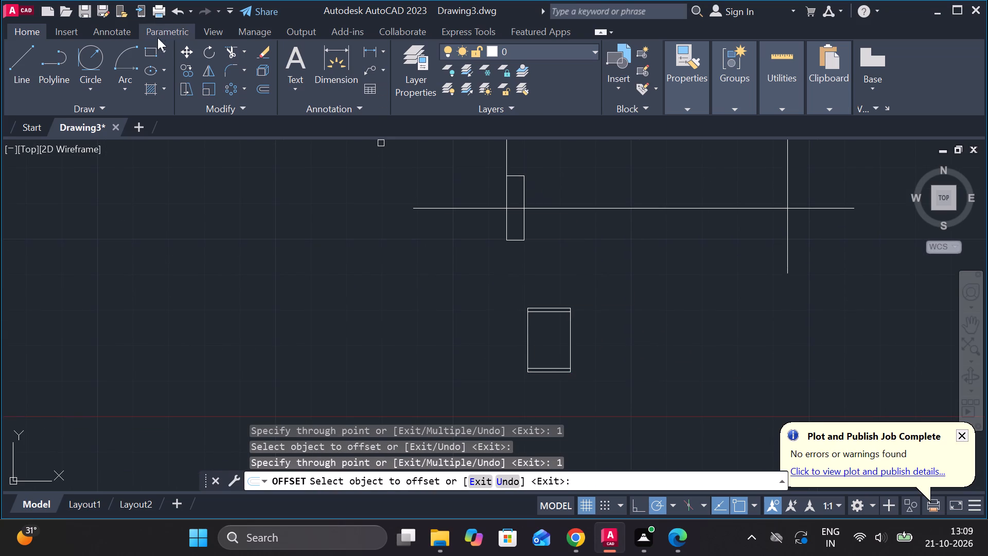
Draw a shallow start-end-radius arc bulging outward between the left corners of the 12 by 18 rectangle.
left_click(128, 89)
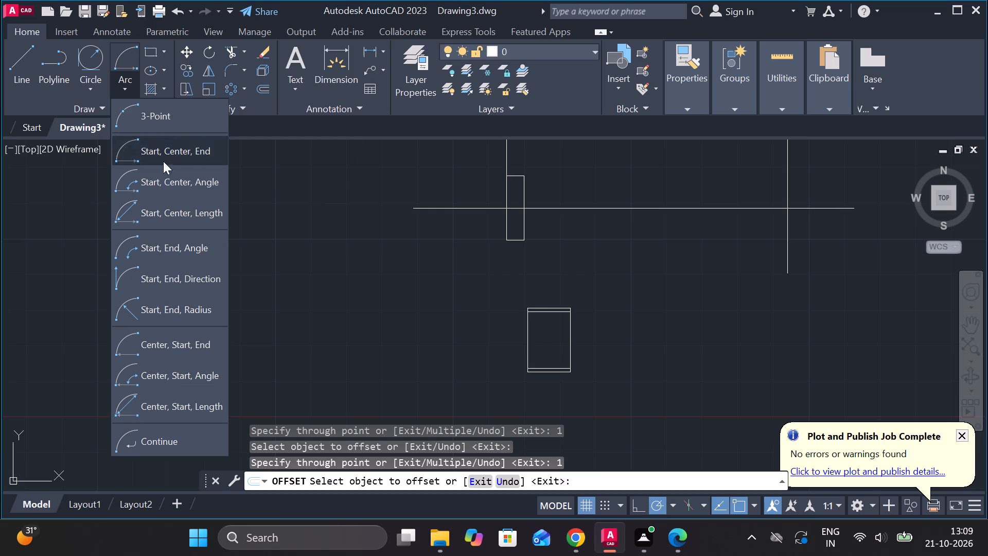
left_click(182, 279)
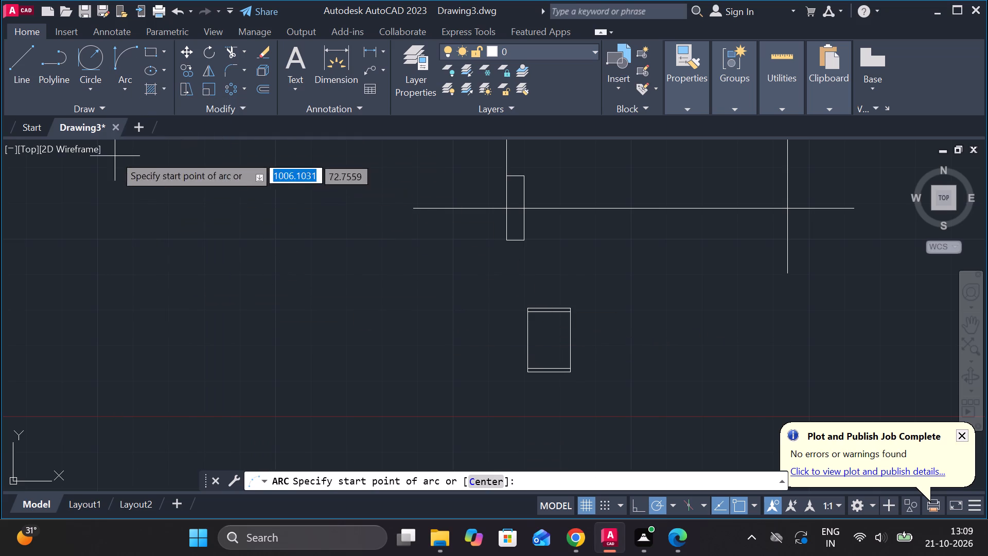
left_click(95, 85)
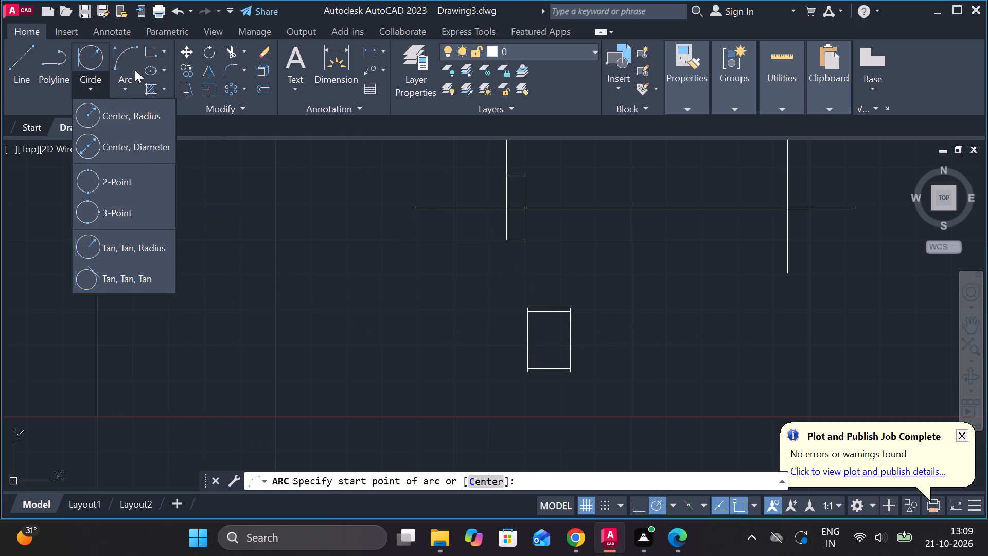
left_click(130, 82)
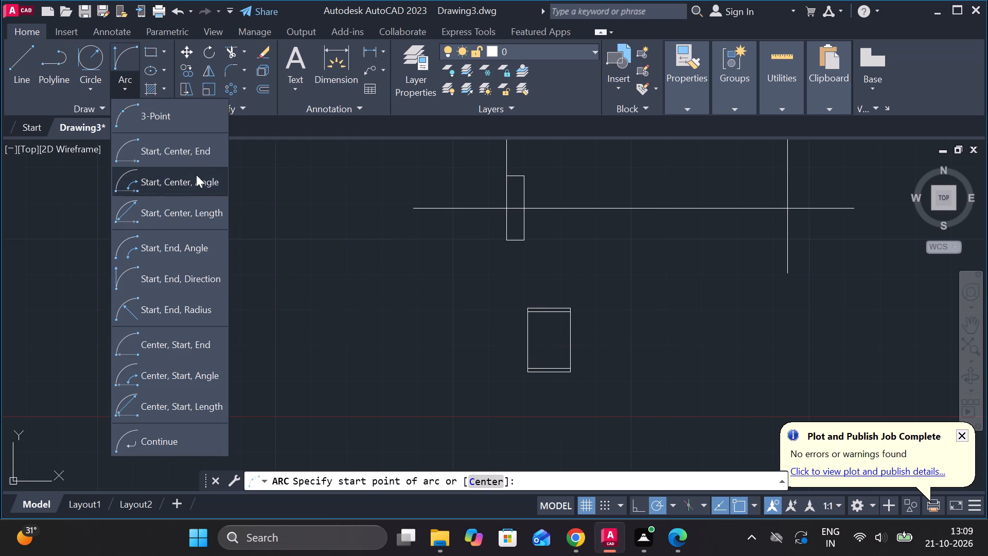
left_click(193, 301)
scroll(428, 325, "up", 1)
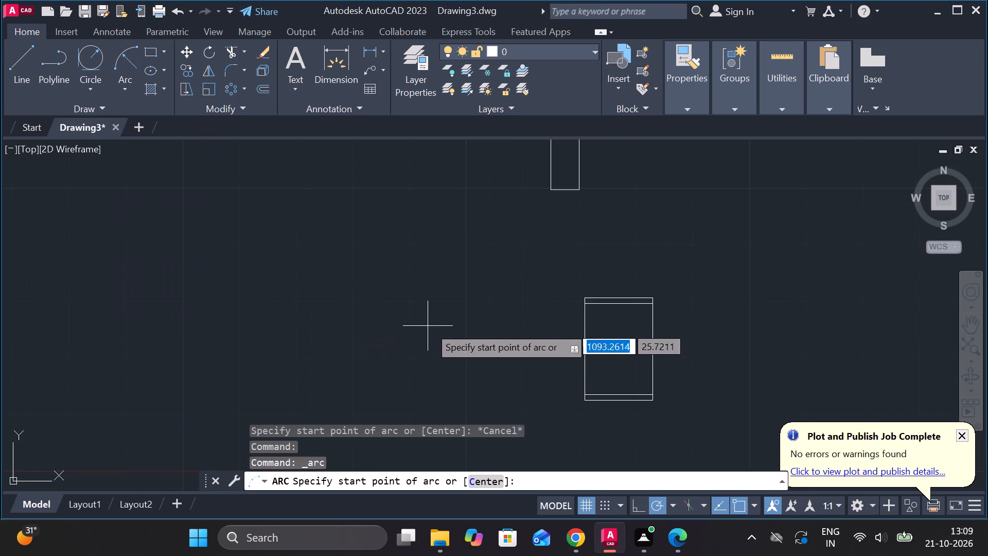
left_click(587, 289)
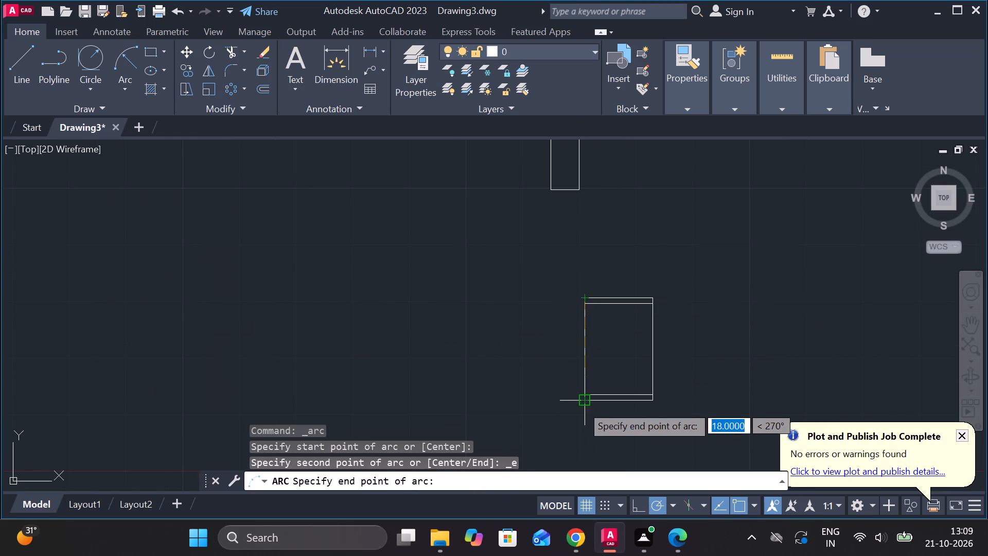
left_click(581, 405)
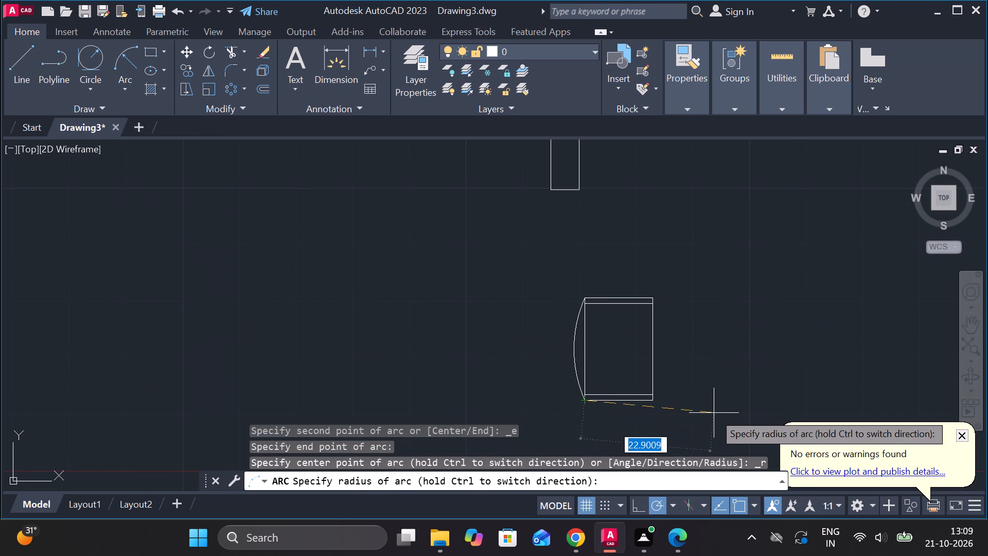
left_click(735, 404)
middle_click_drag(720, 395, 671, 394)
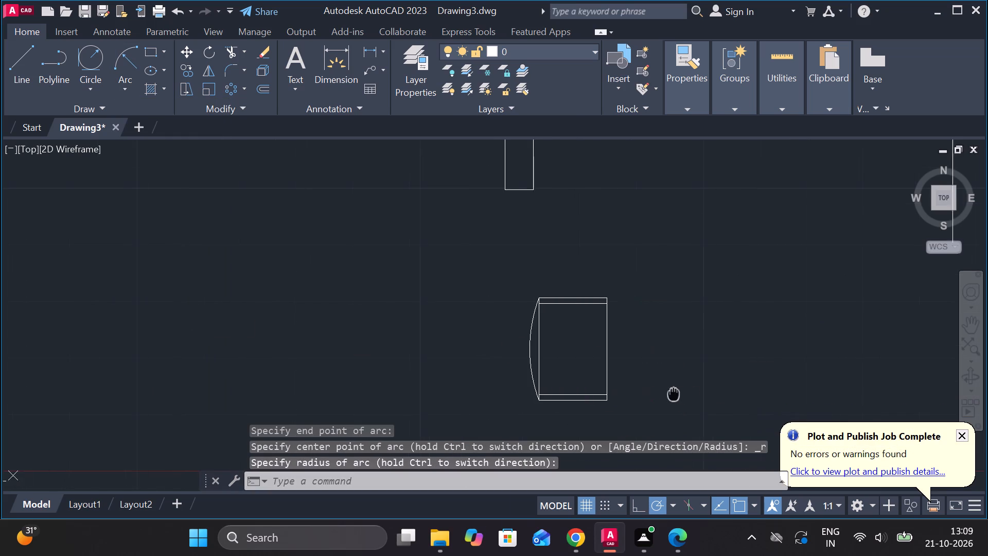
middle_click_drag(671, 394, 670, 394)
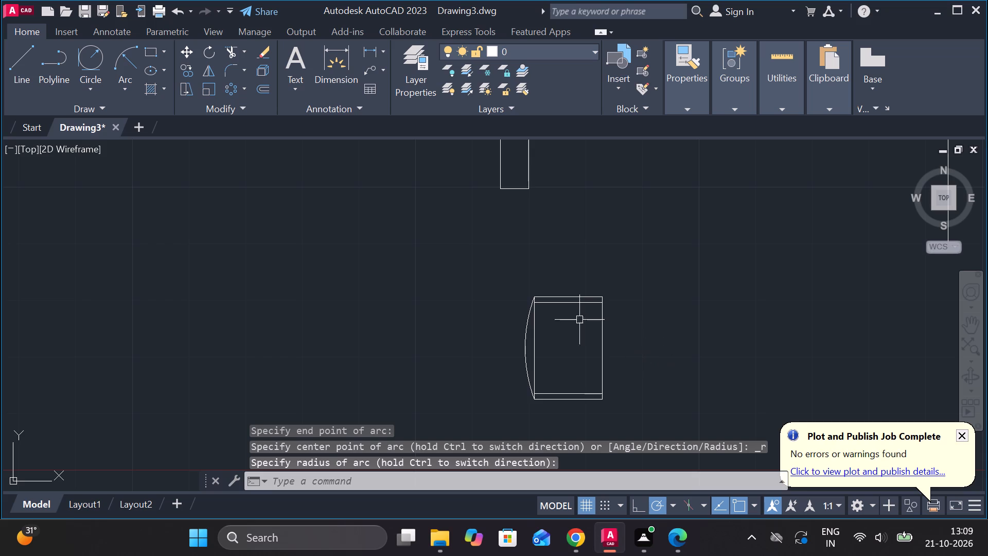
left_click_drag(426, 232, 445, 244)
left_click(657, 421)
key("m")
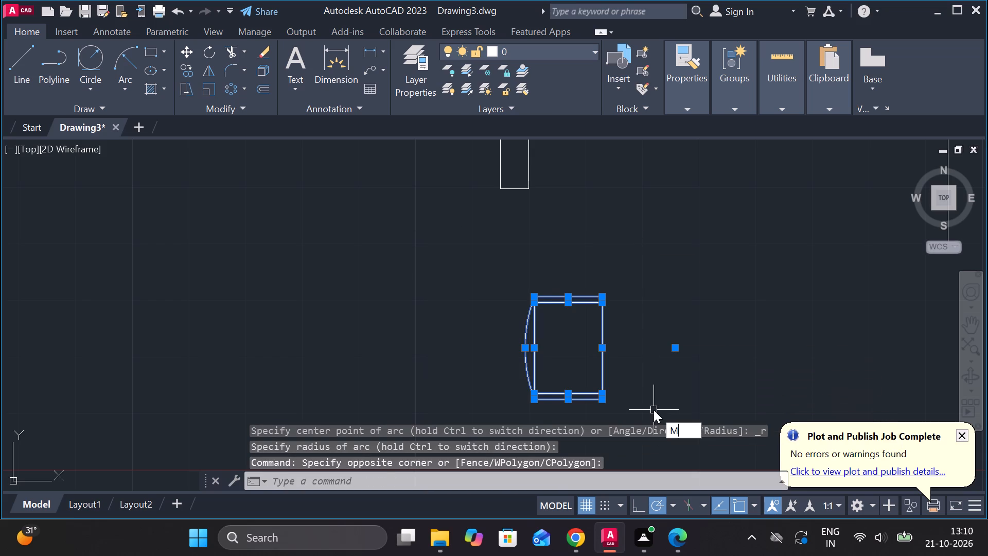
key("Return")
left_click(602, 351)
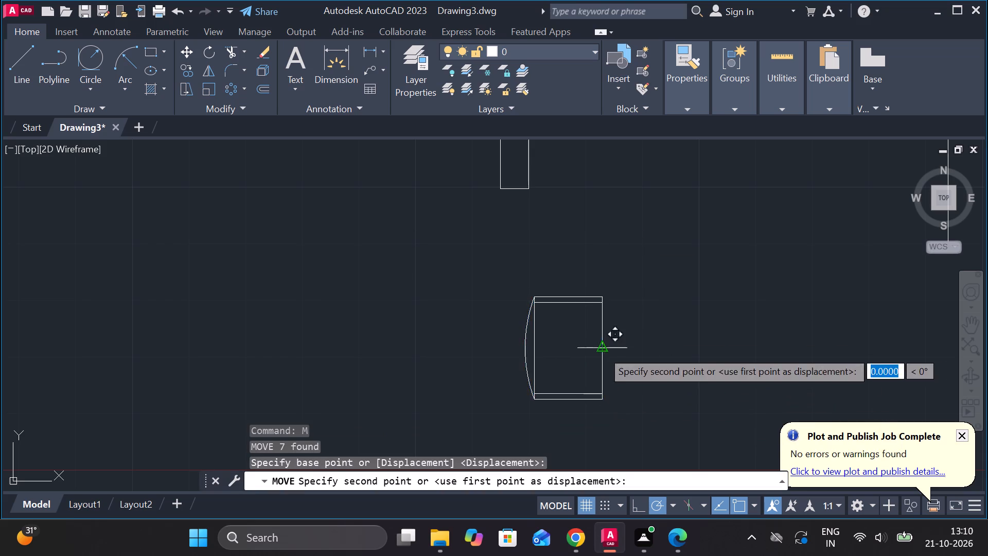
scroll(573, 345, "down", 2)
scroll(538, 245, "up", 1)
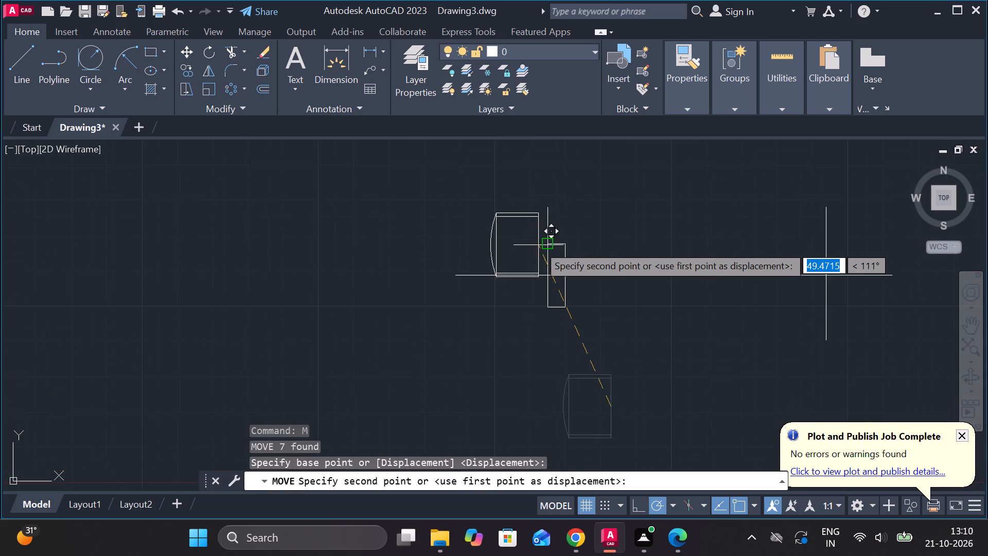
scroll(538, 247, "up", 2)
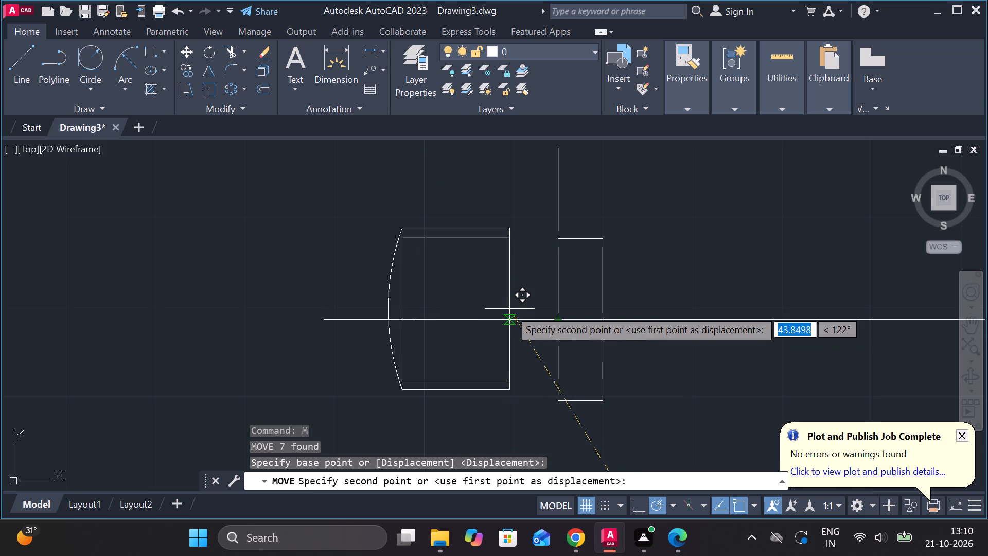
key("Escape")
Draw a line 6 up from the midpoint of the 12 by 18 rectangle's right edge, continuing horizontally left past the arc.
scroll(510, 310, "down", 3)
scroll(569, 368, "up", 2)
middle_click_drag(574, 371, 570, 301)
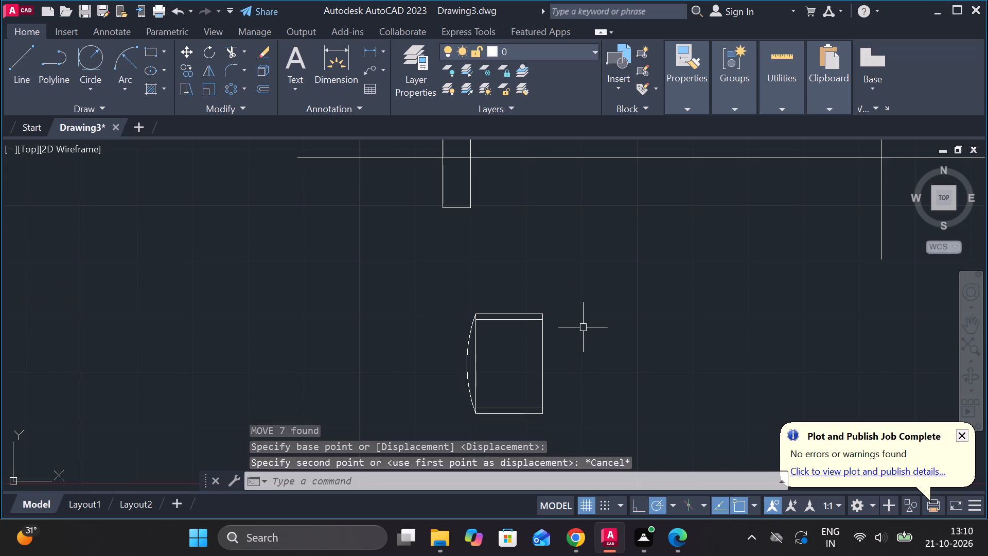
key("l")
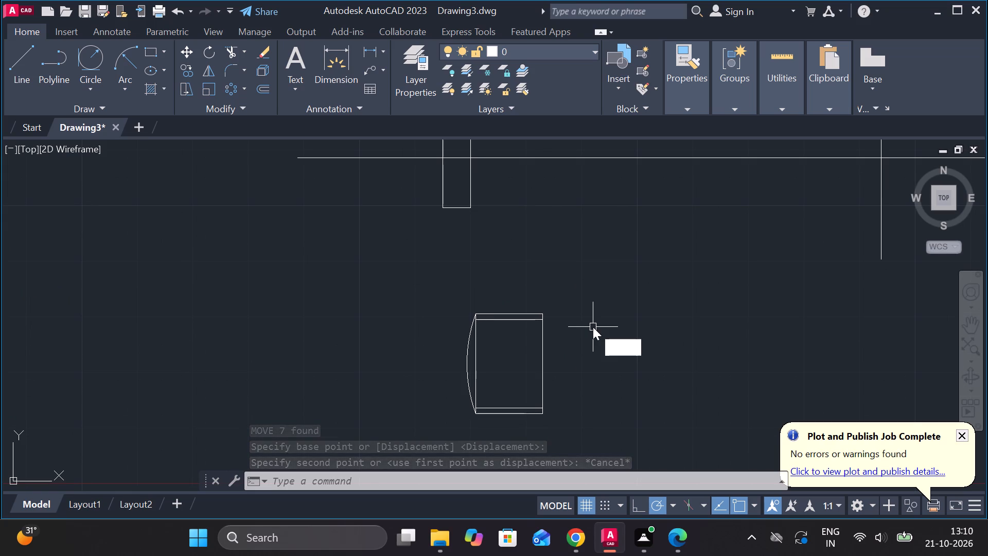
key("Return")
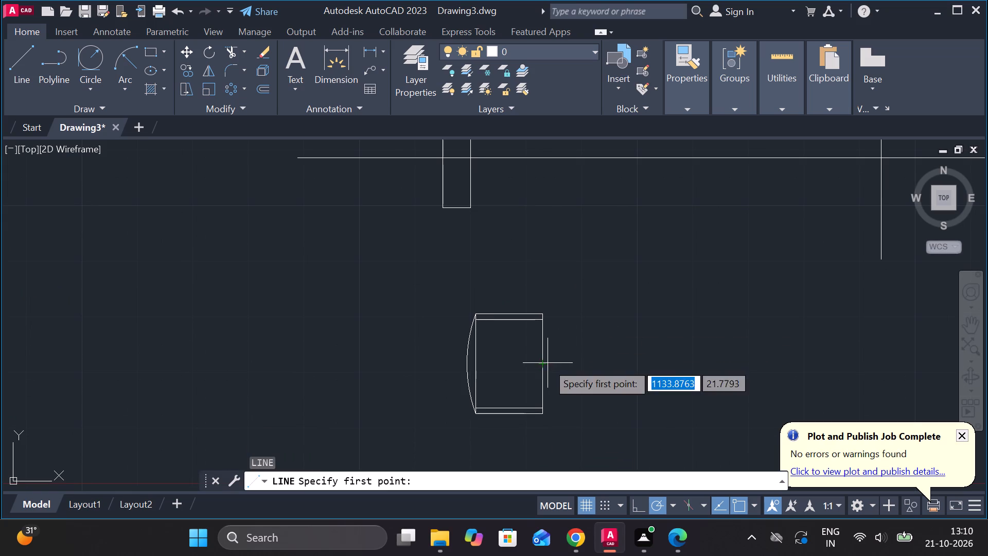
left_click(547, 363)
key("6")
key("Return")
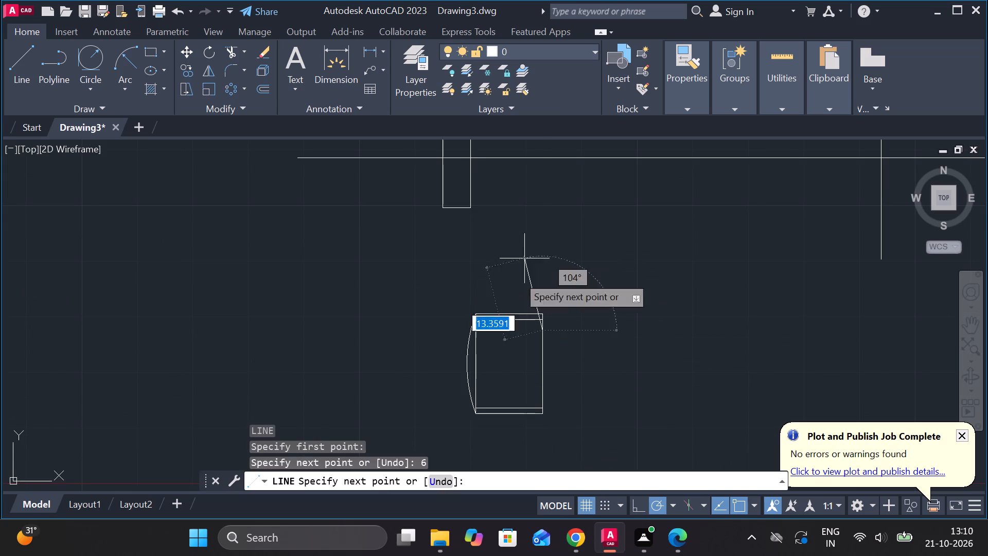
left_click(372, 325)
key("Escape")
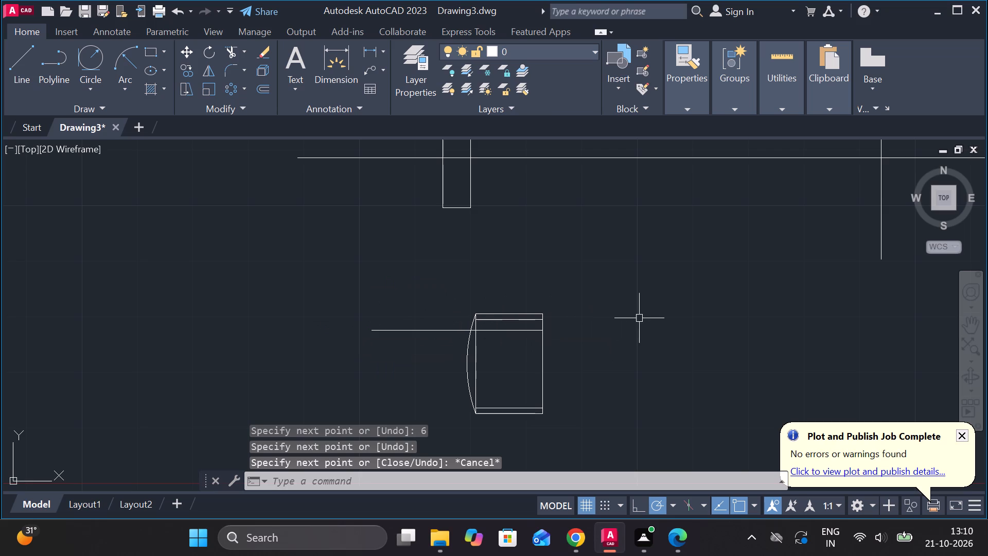
Erase the whole 12 by 18 rectangle with its offset lines, arc and construction lines.
left_click_drag(324, 284, 332, 285)
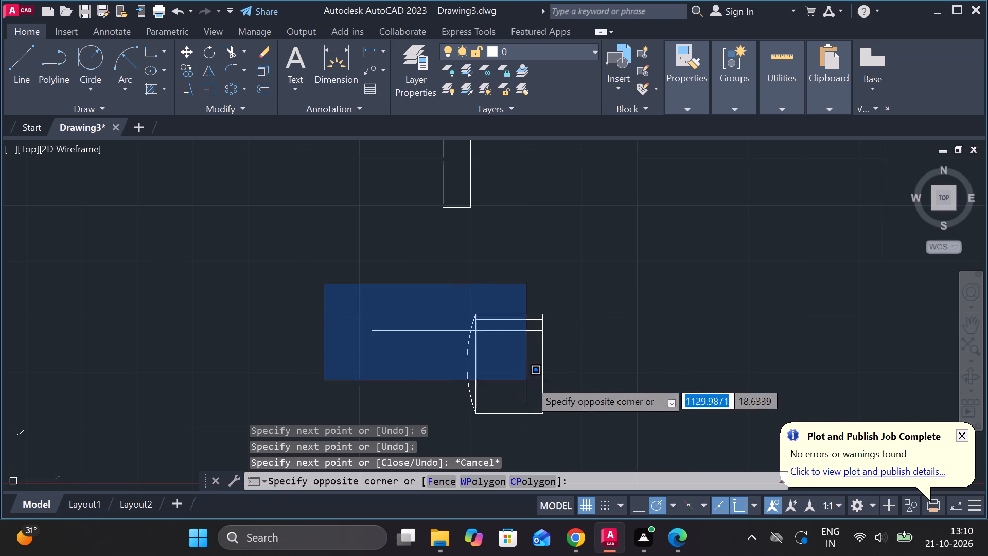
left_click(596, 421)
type("E")
key("space")
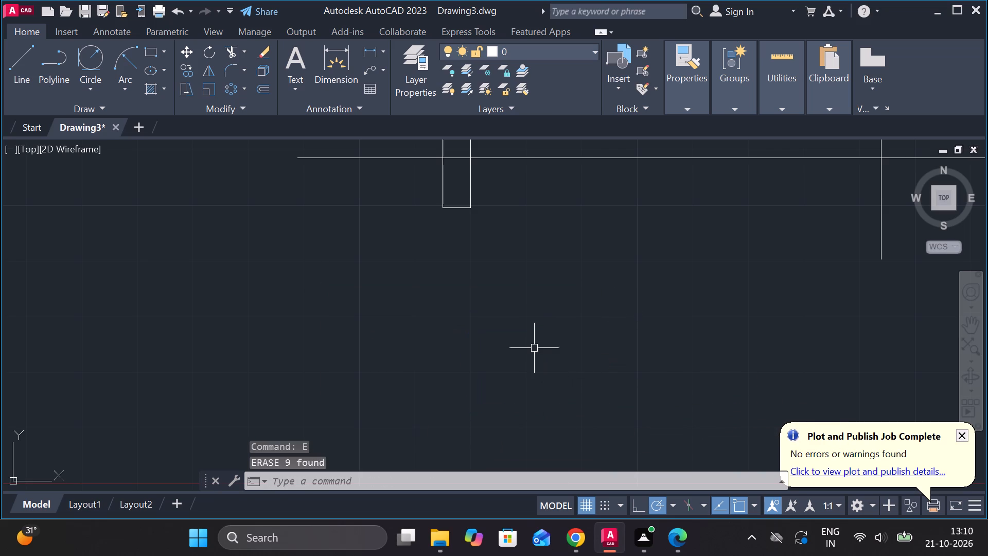
Draw a closed 12 by 12 square with lines, below the 5 by 18 rectangle.
key("l")
key("Return")
left_click(572, 306)
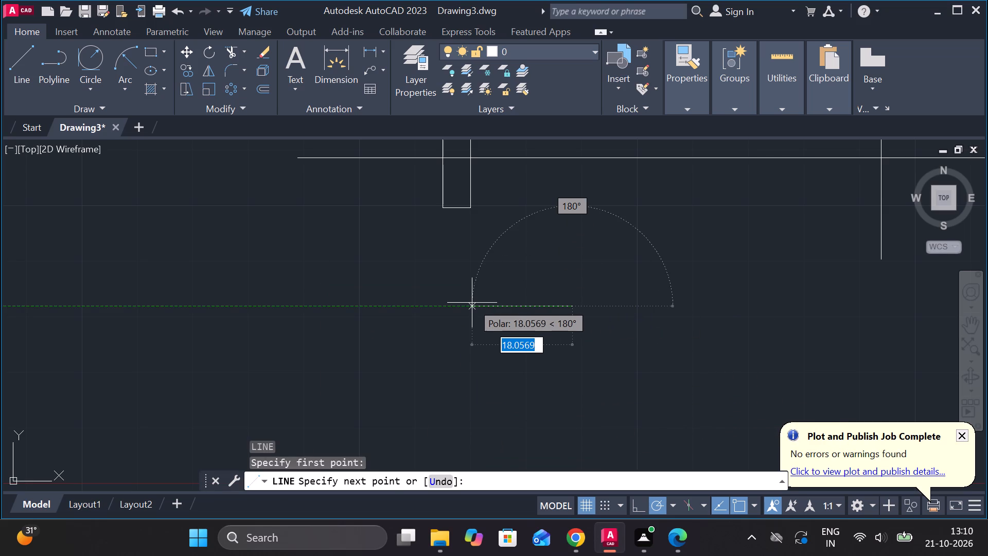
type("12")
key("space")
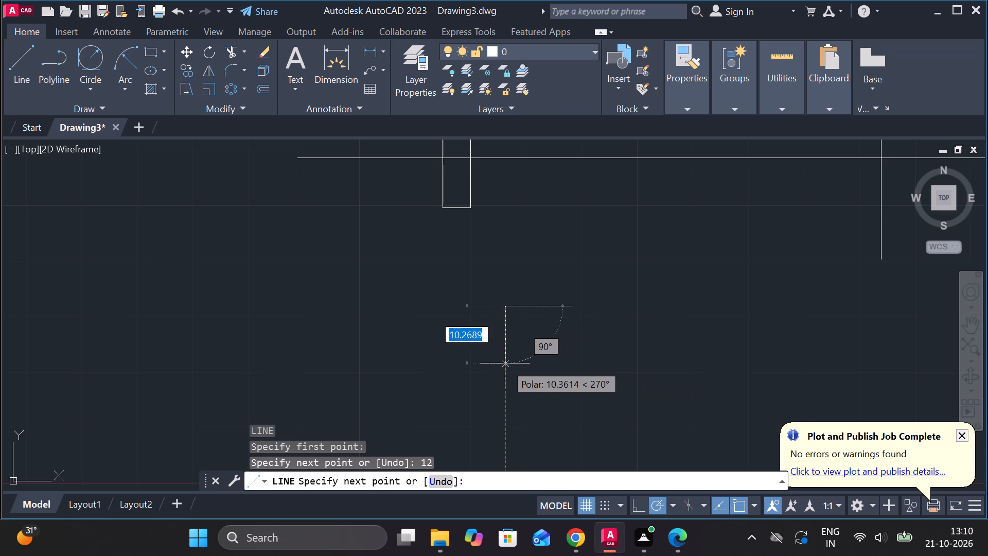
type("12")
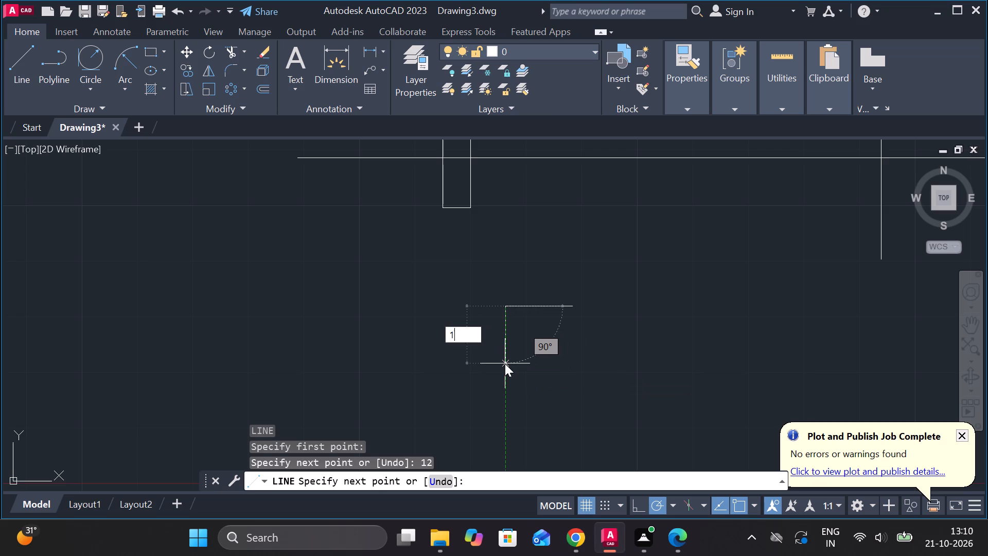
key("space")
type("12")
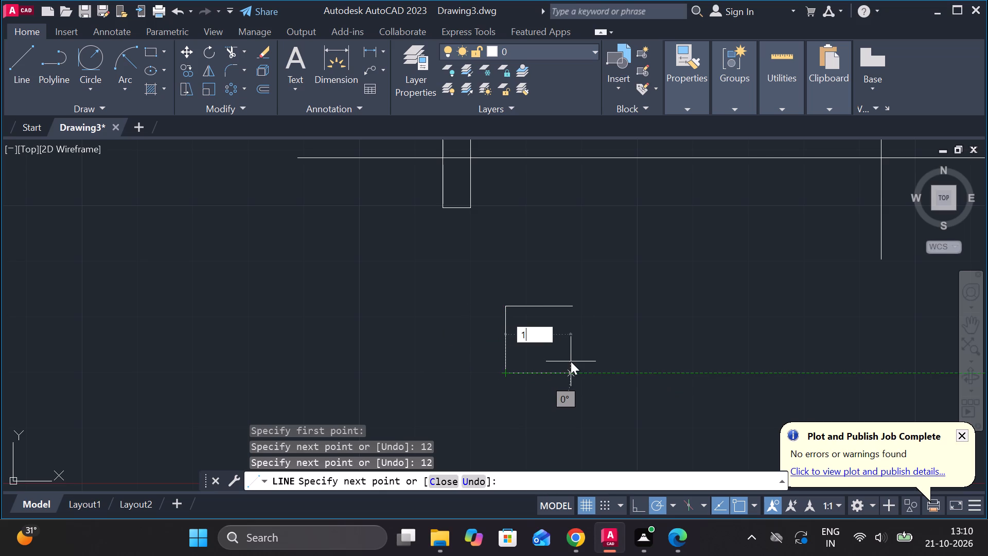
key("space")
left_click(571, 307)
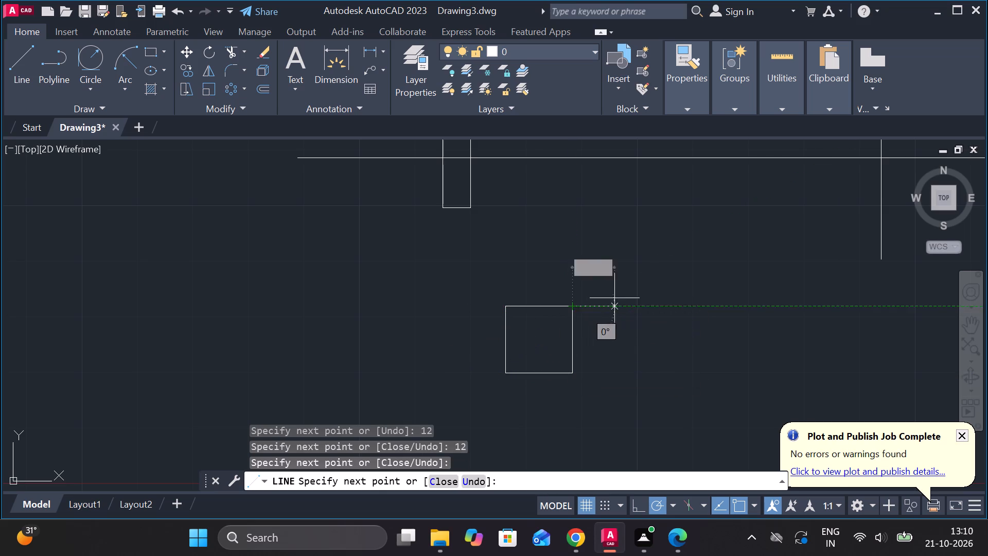
key("Escape")
Offset the top and bottom edges of the 12 by 12 square inward by 1.
left_click(547, 302)
left_click(560, 308)
left_click(559, 306)
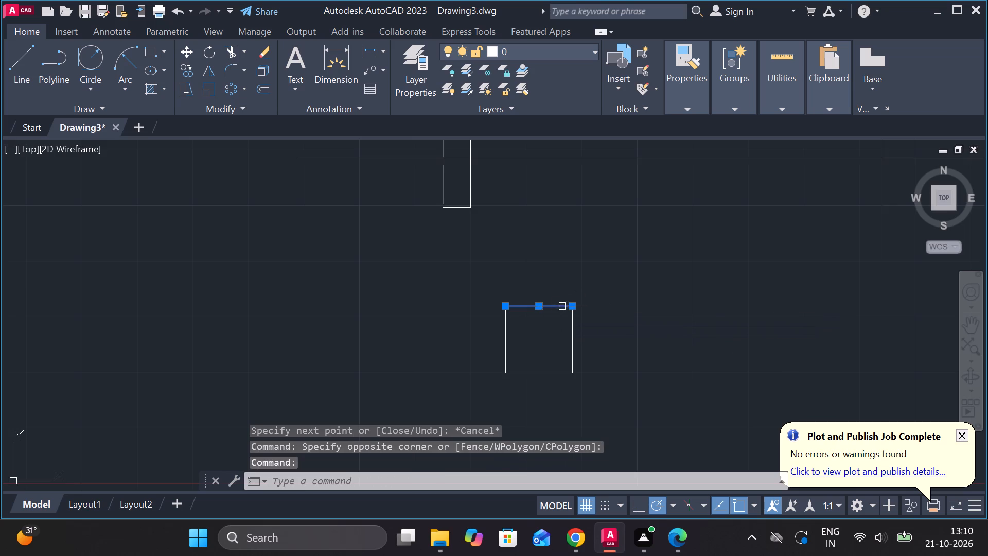
key("o")
key("Return")
key("Return")
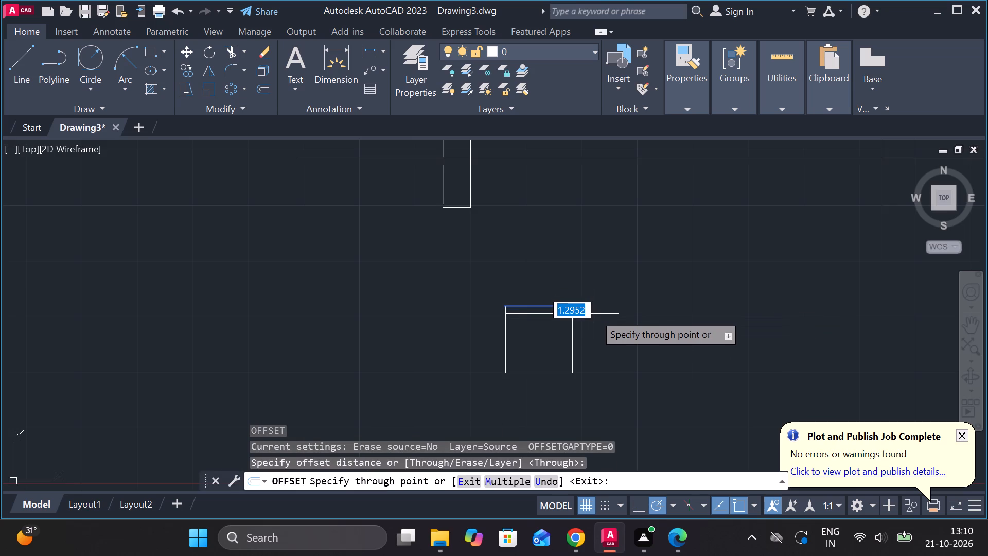
type("1")
key("space")
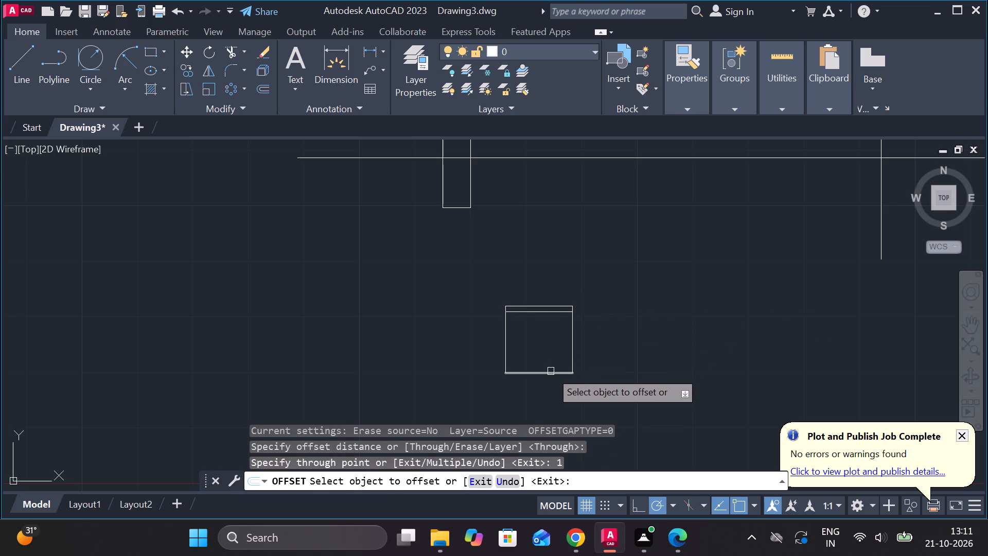
left_click(551, 371)
type("1")
key("space")
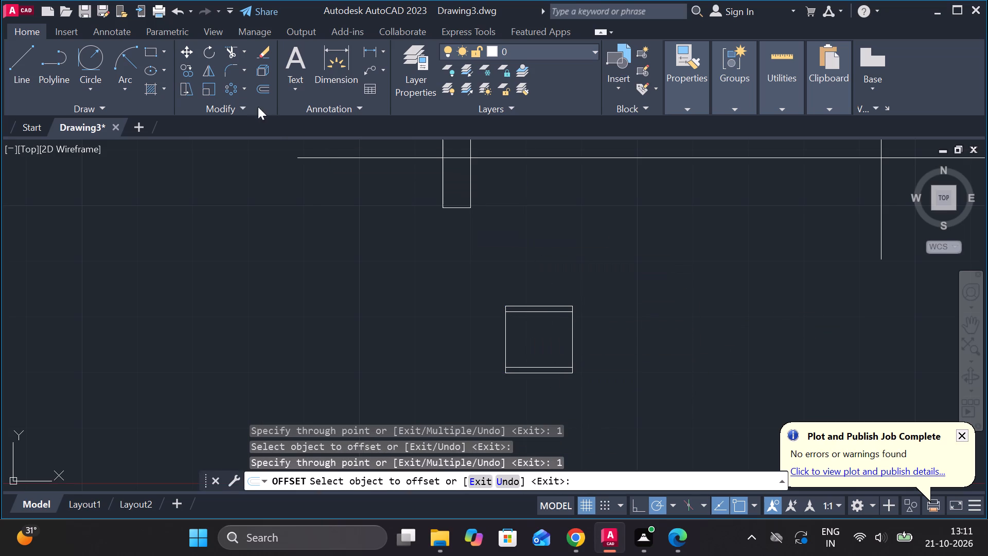
Draw a shallow start-end-radius arc bulging outward between the left corners of the 12 by 12 square.
left_click(125, 48)
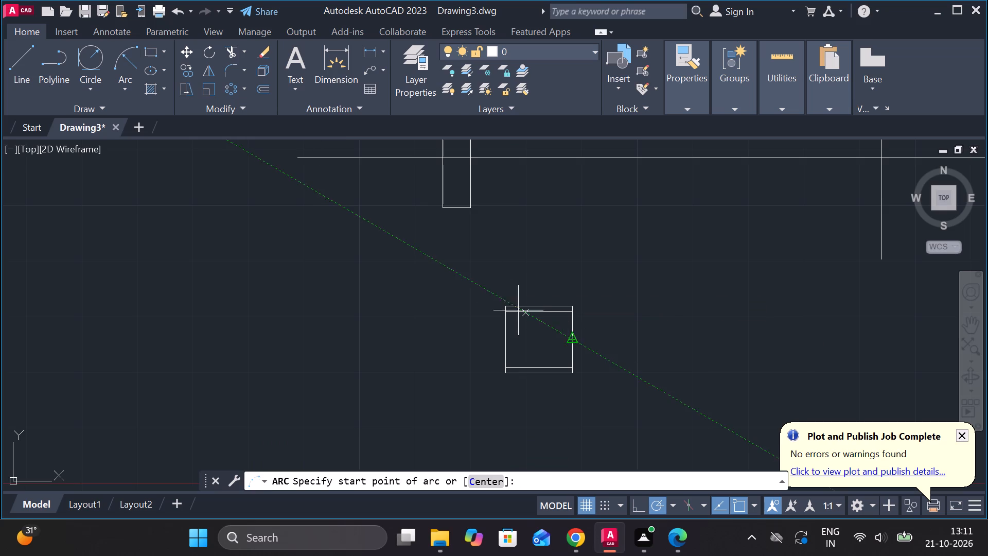
left_click(504, 304)
left_click(506, 376)
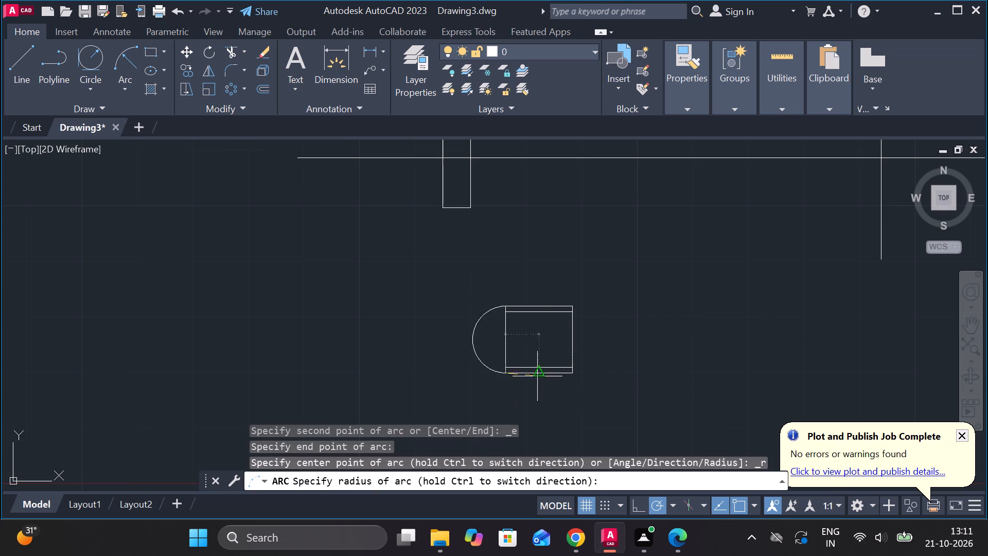
left_click(593, 376)
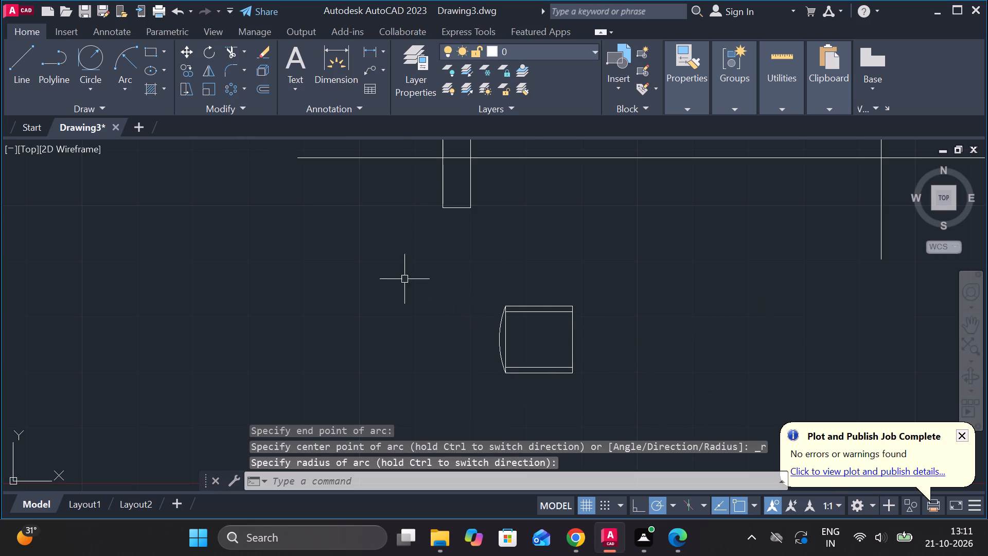
Move the arc-ended 12 by 12 section so its right edge's midpoint meets the midpoint of the 5 by 18 rectangle's left edge.
left_click_drag(415, 275, 424, 280)
left_click(622, 395)
key("m")
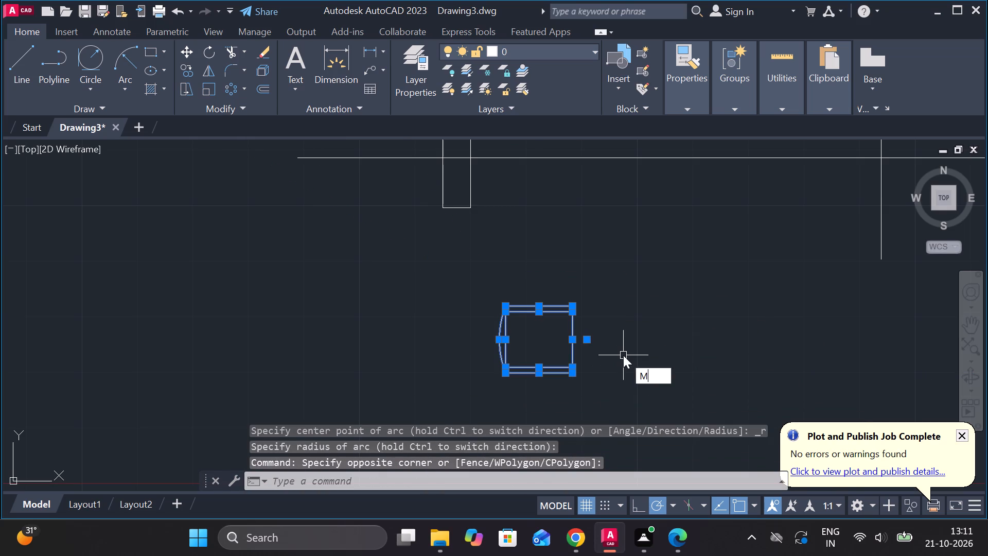
key("Return")
left_click(574, 341)
middle_click_drag(539, 264, 557, 372)
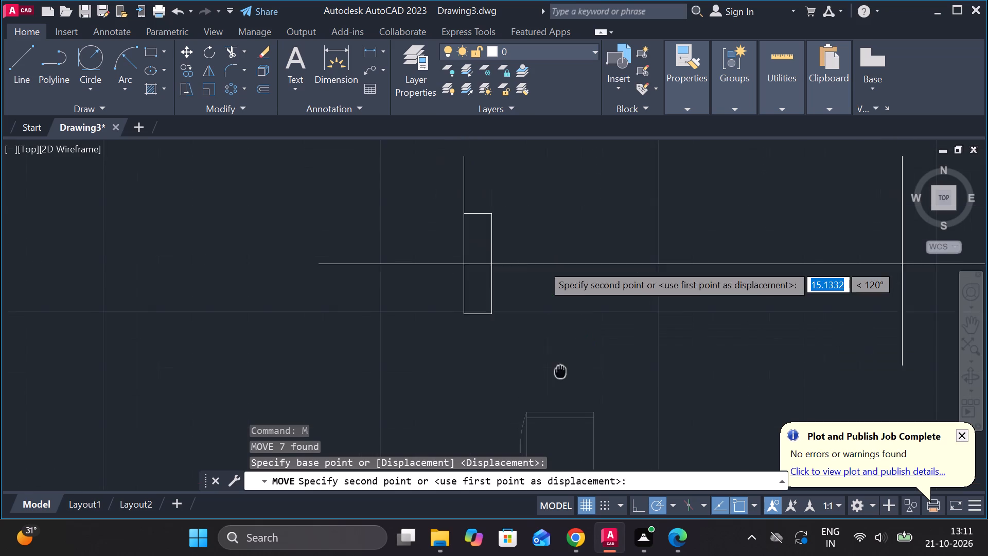
scroll(480, 243, "up", 2)
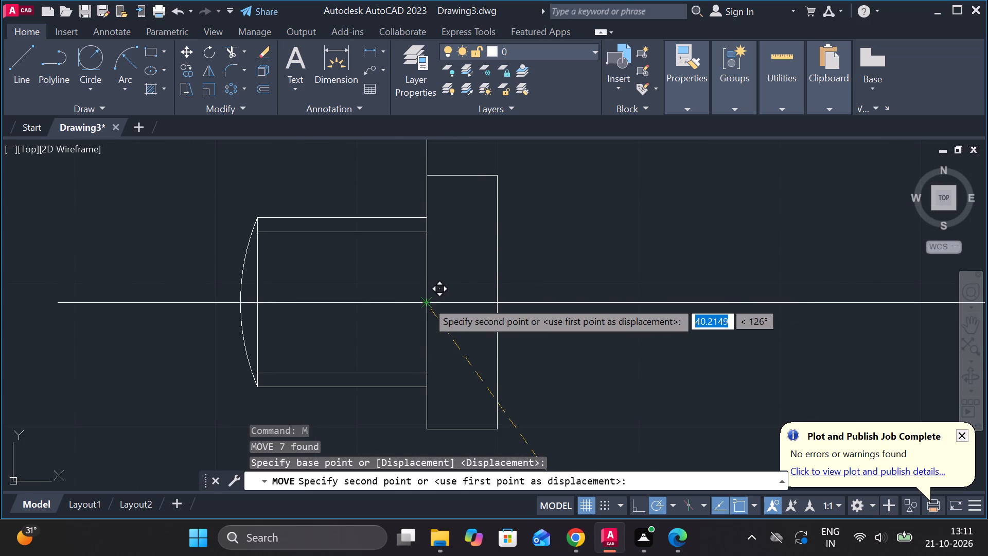
left_click(427, 301)
Trim the leftover vertical line extending above the 5 by 18 rectangle.
scroll(562, 297, "down", 2)
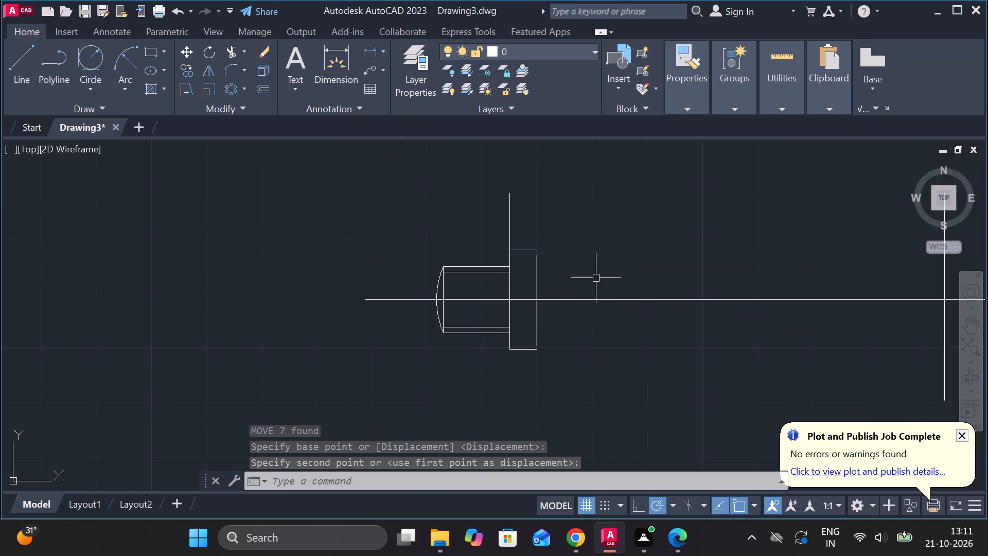
type("TR")
key("space")
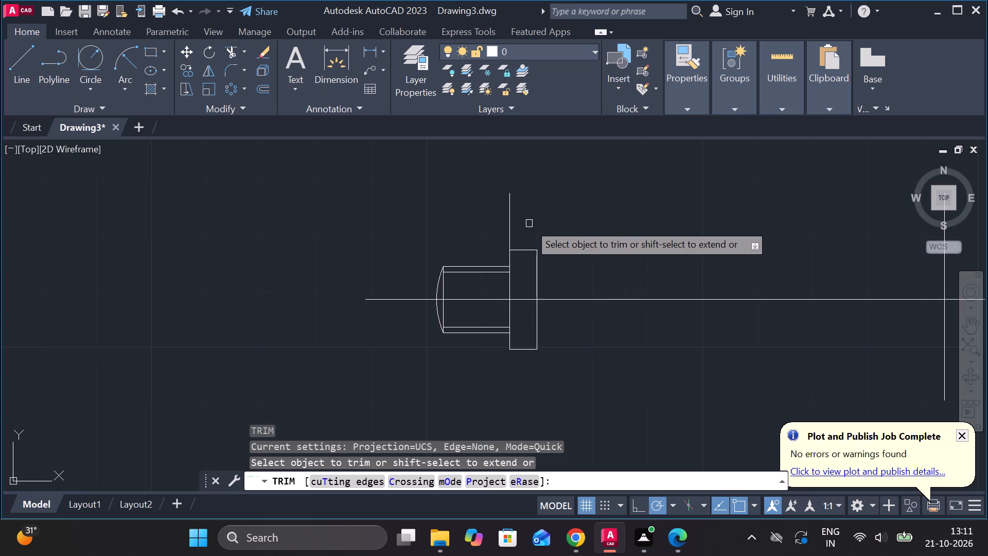
left_click(511, 220)
scroll(570, 232, "down", 1)
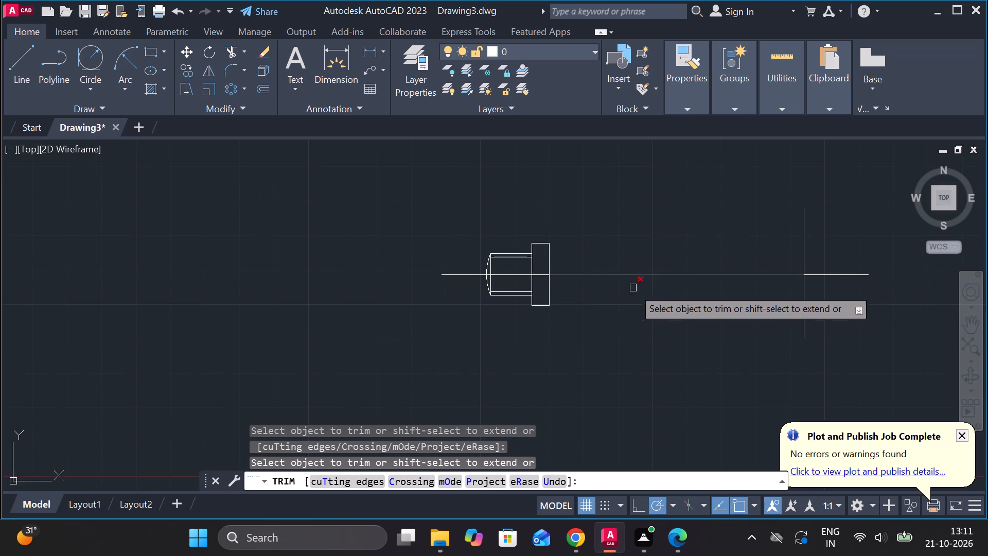
middle_click_drag(616, 306, 535, 311)
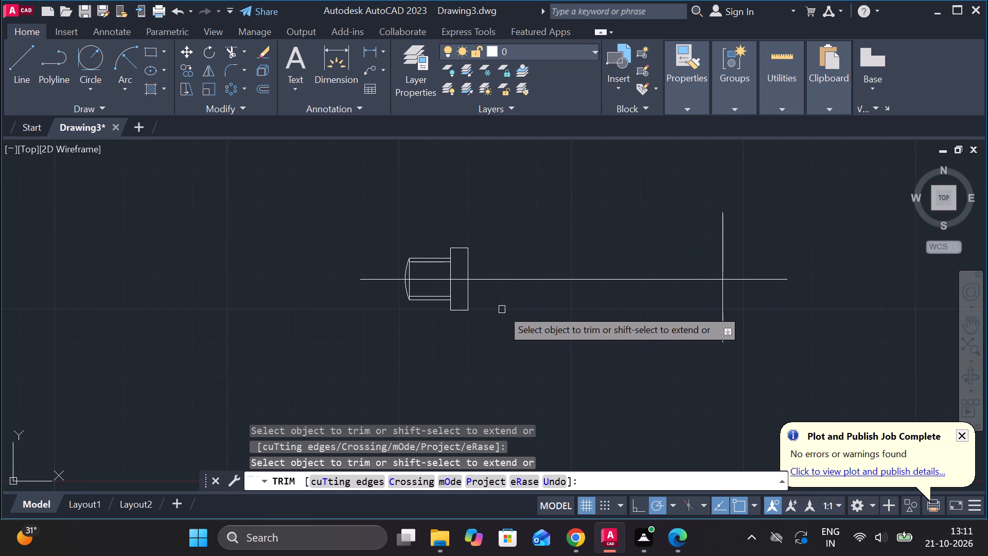
scroll(502, 307, "up", 1)
key("Escape")
Draw two short horizontal guide lines rightward from the 5 by 18 rectangle's right edge, 6 above and 6 below its midpoint.
key("l")
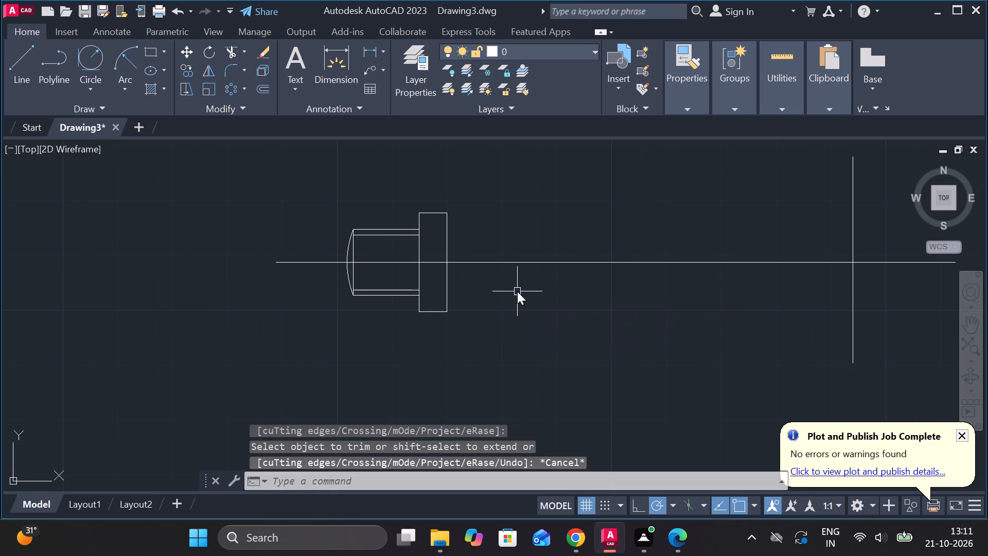
key("Return")
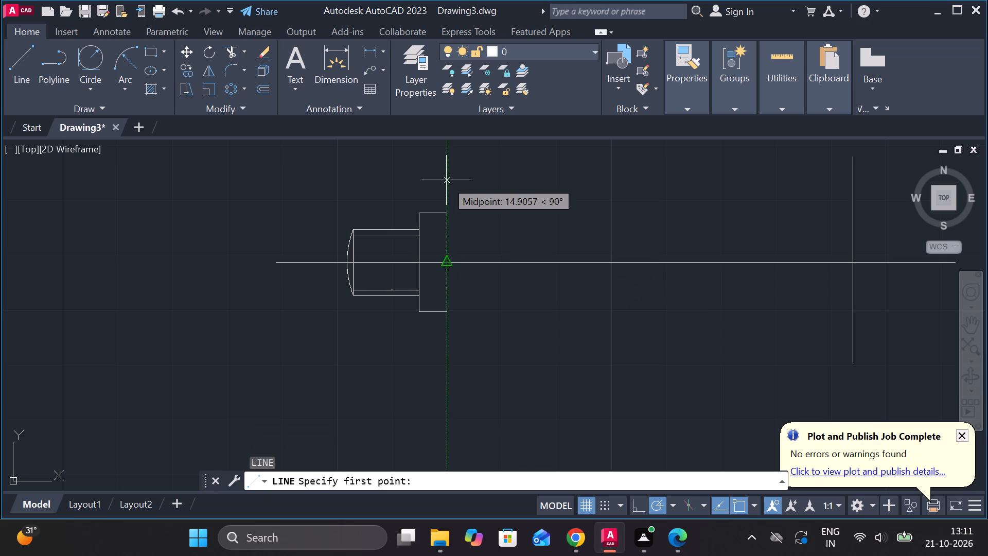
key("6")
key("Return")
left_click(484, 235)
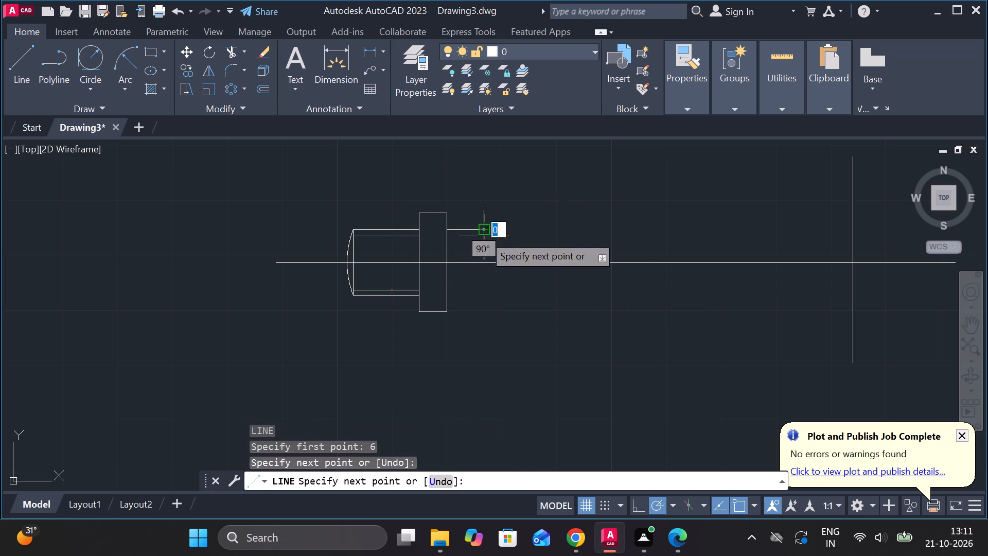
key("Escape")
key("l")
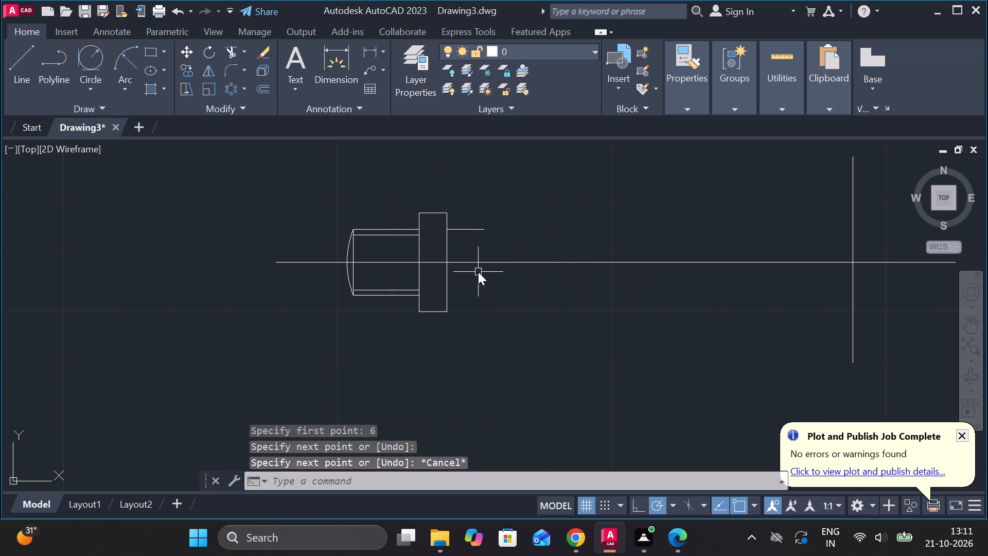
key("Return")
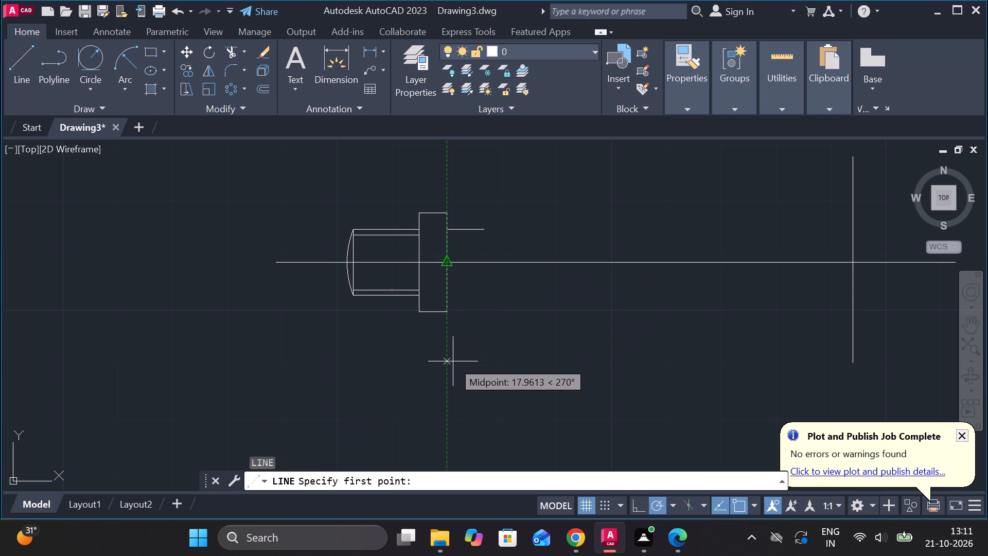
key("6")
key("Return")
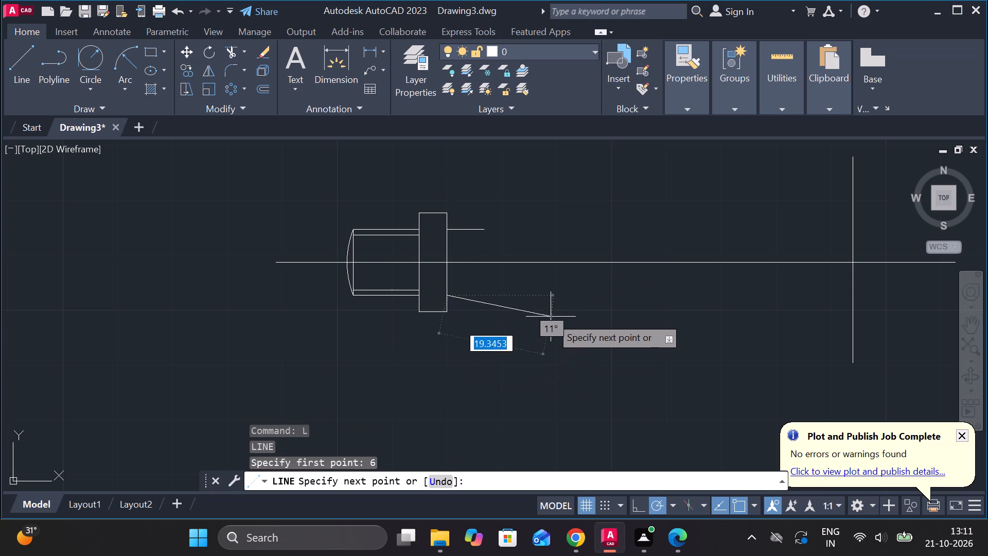
left_click(542, 297)
key("Escape")
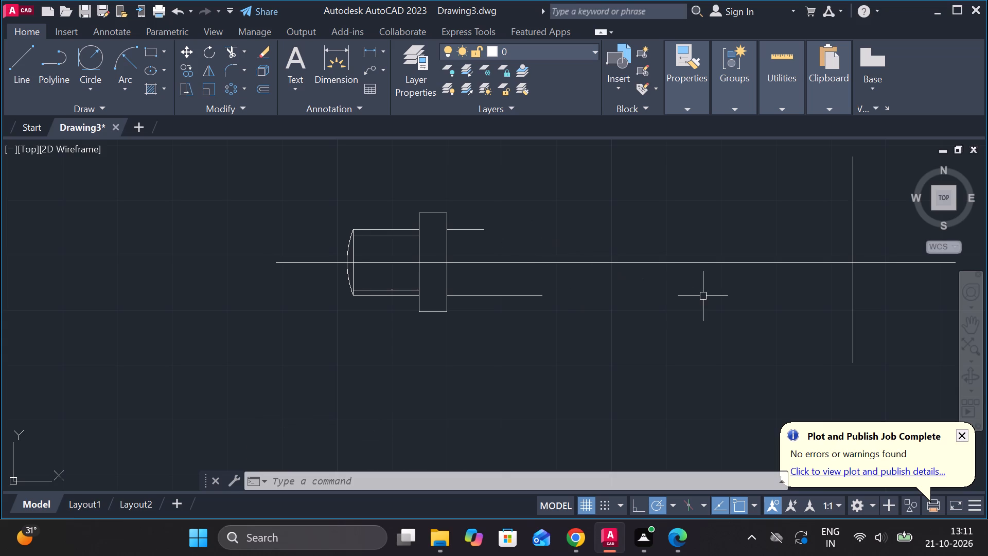
Draw a two-point circle of diameter 24, extending leftward along the centre line from its intersection with the far-right vertical line.
middle_click_drag(697, 296, 612, 309)
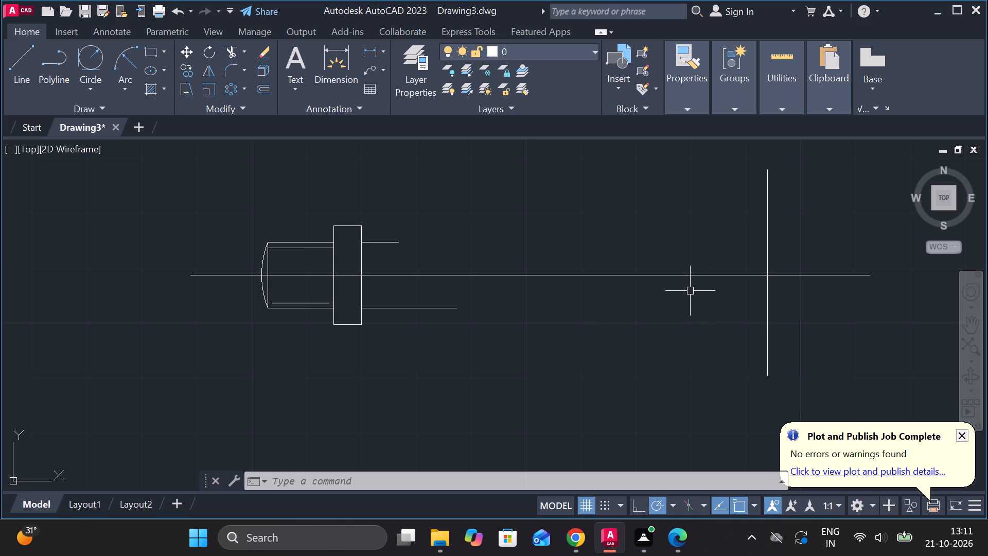
type("C")
key("space")
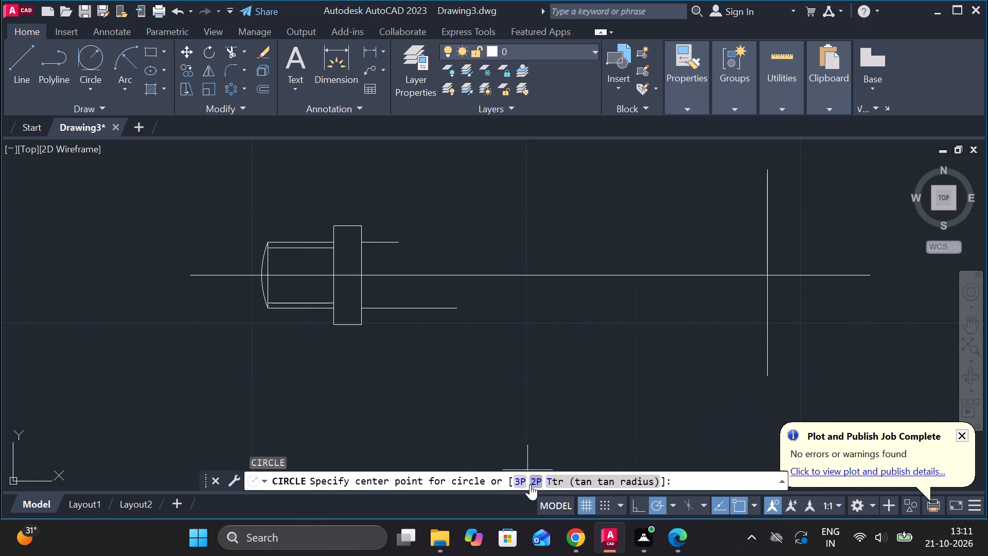
left_click(530, 484)
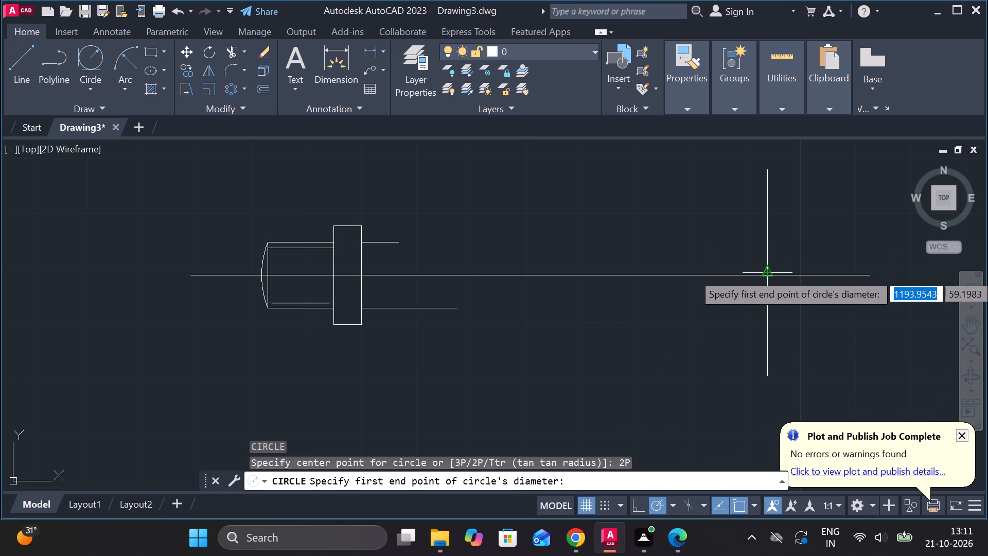
left_click(764, 274)
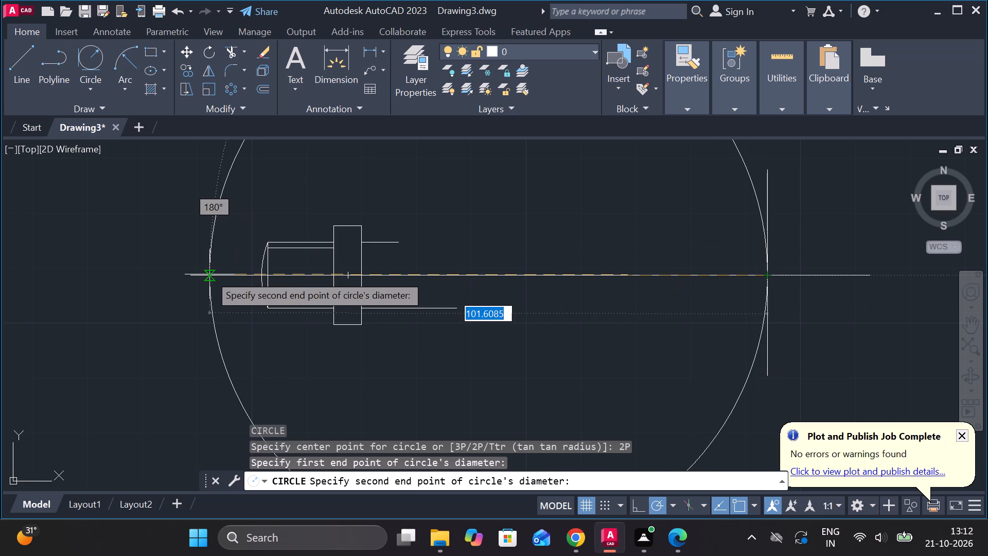
type("24")
key("space")
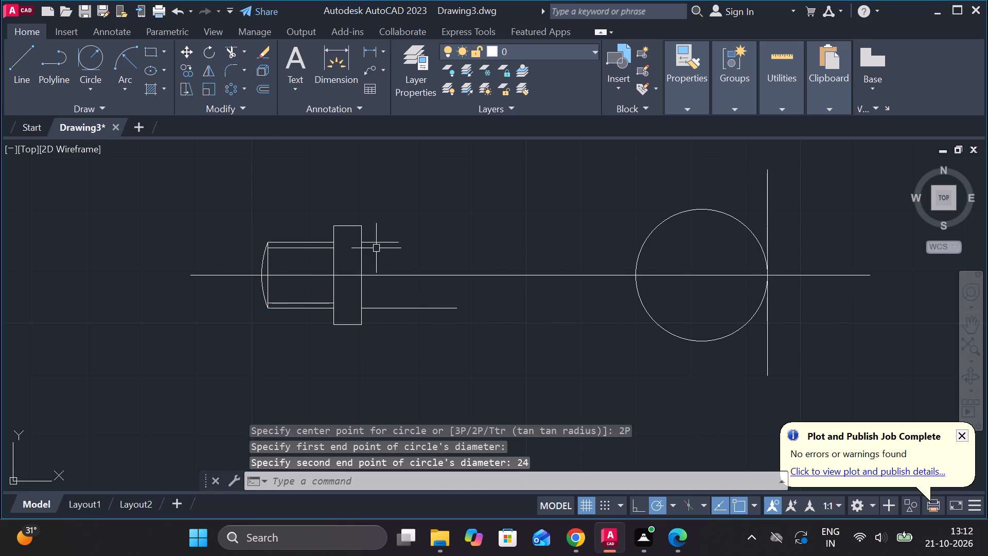
Draw two tapered lines joining the circle's top and bottom quadrants to the guide lines' starting points on the rectangle's right edge.
key("l")
key("Return")
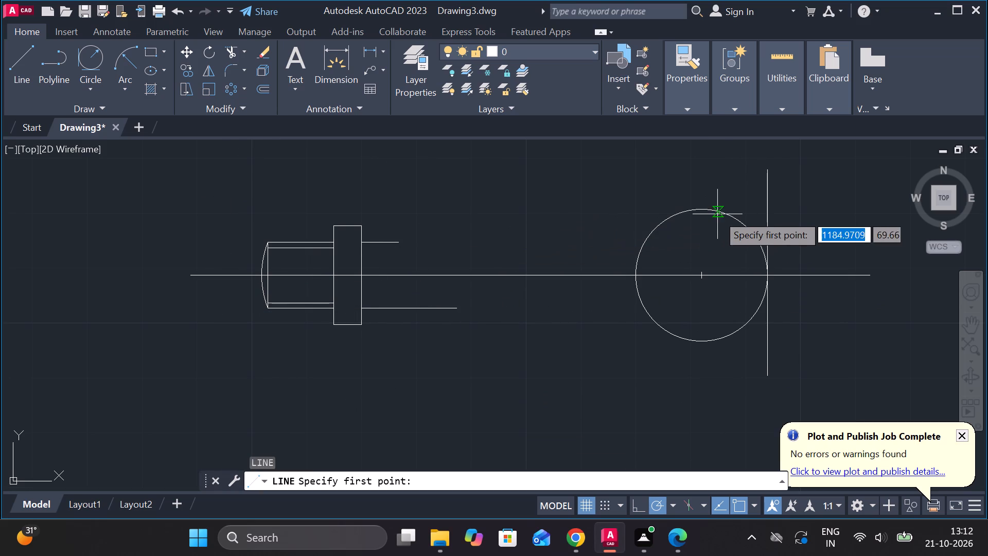
left_click(712, 211)
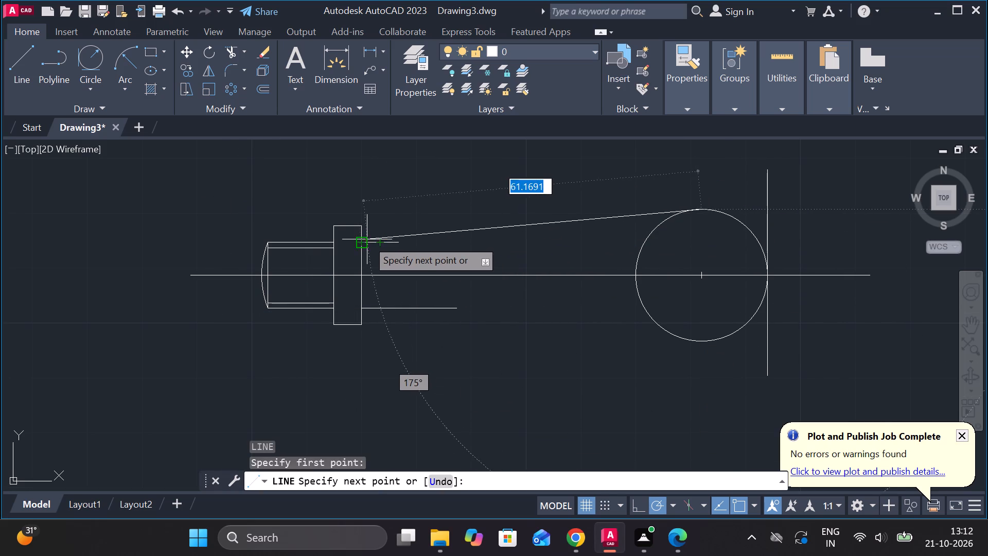
left_click(363, 241)
key("space")
key("space")
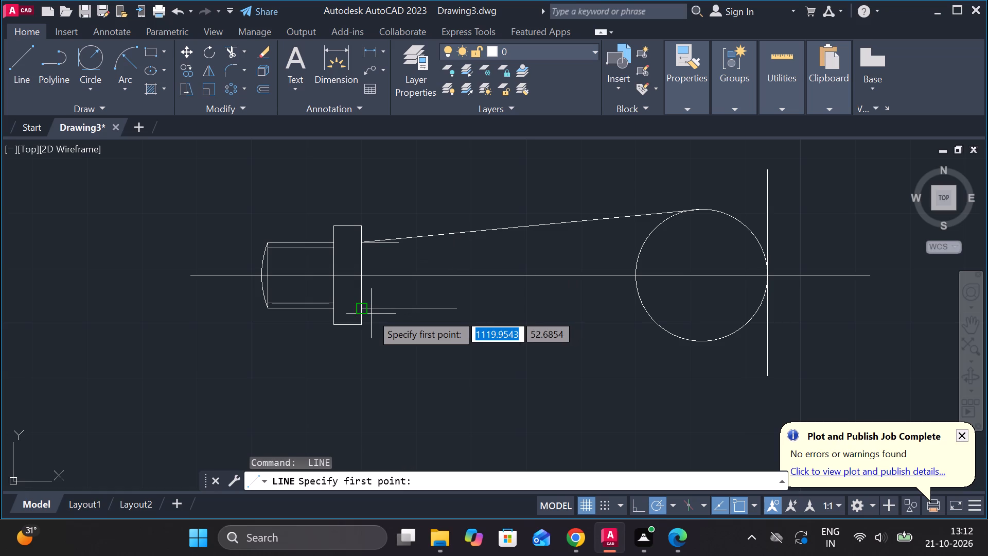
left_click(371, 314)
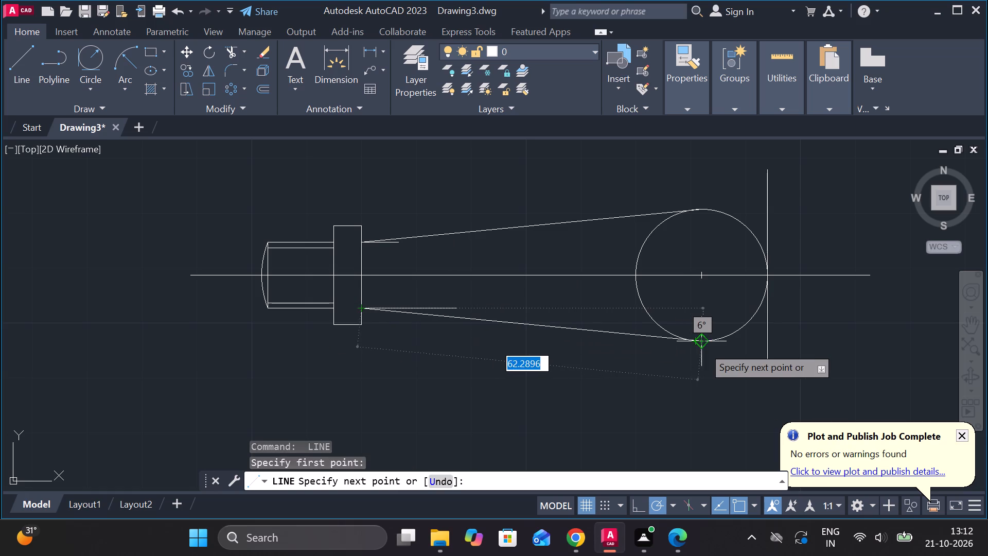
left_click(703, 346)
scroll(737, 344, "down", 1)
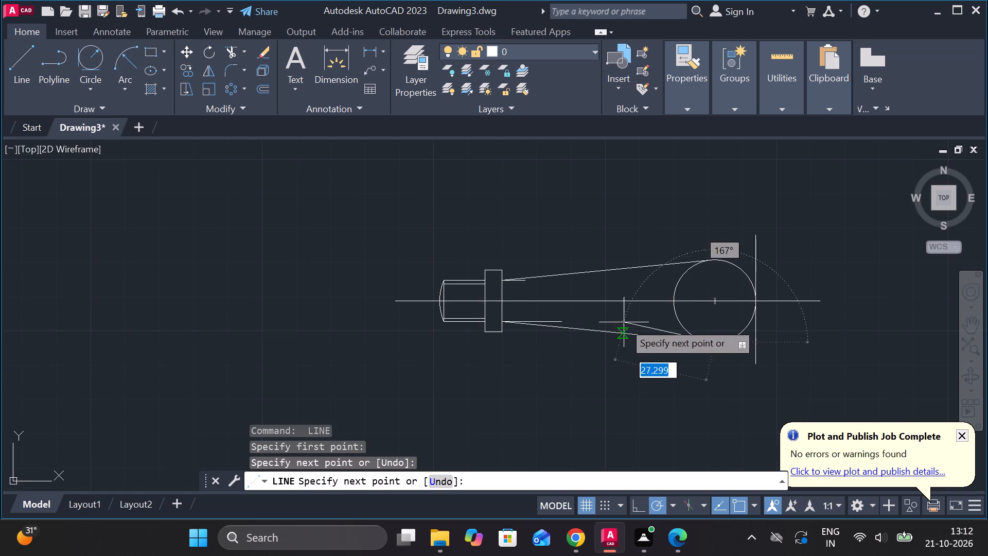
key("Escape")
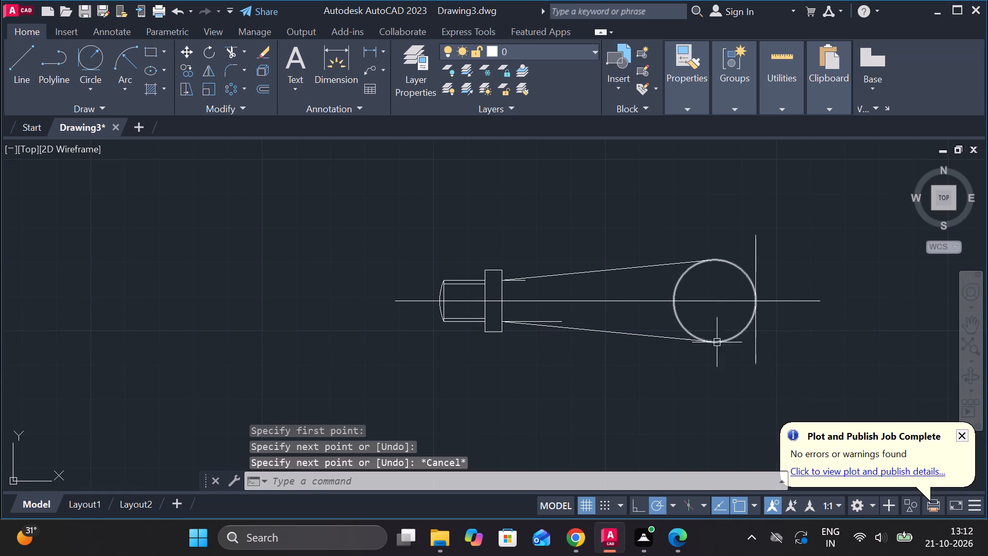
Trim the circle's left half between the tapered lines, and the excess where the tapers meet the circle.
type("TR")
key("space")
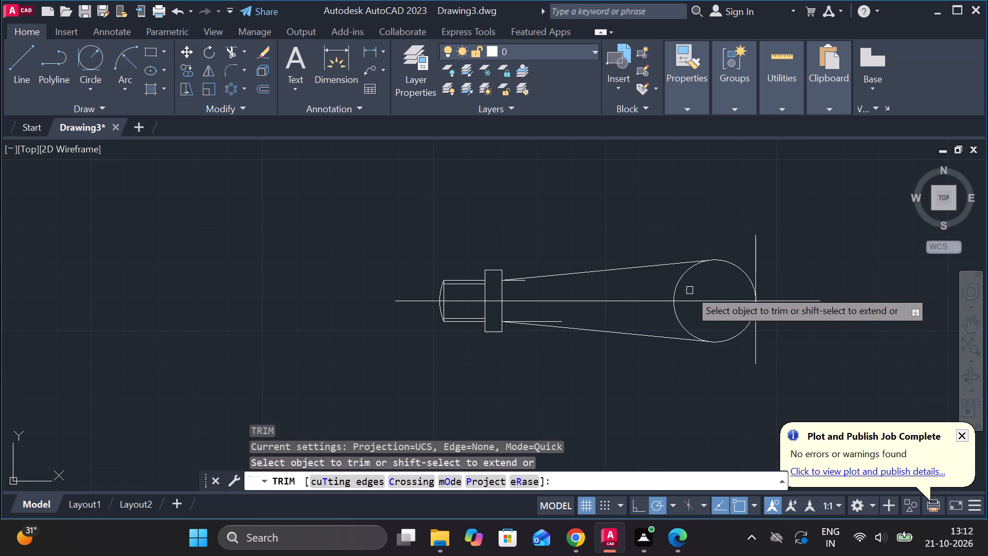
left_click(675, 285)
left_click(675, 313)
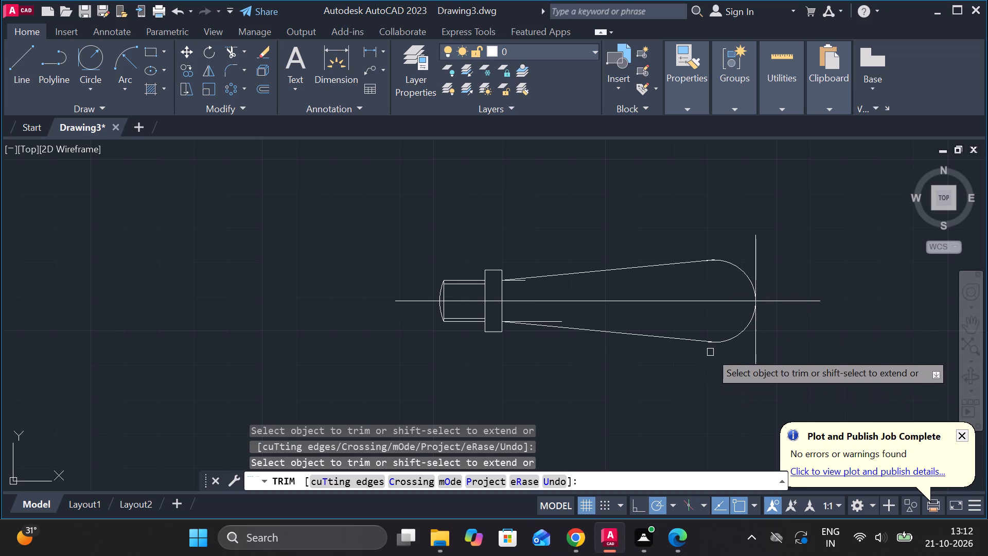
left_click(708, 344)
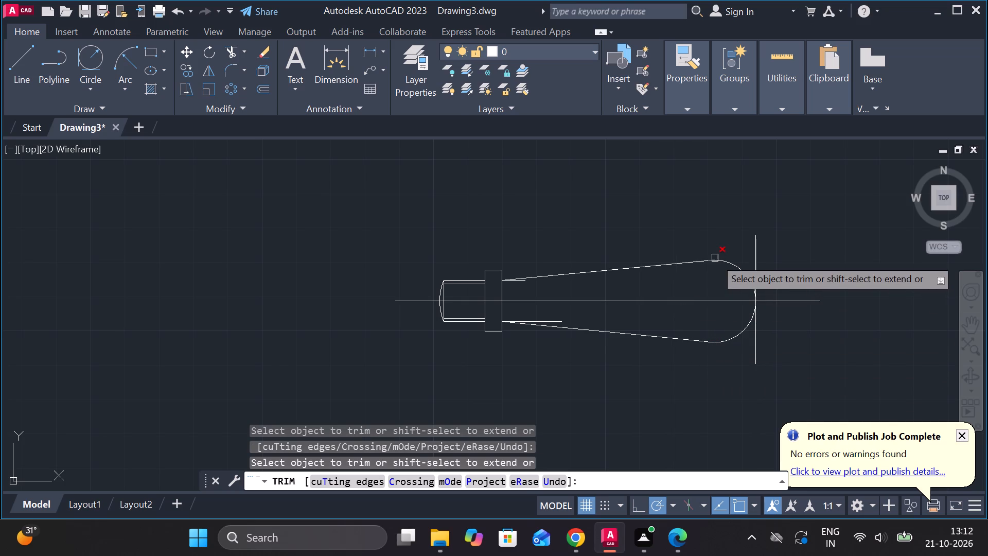
left_click(715, 258)
key("Escape")
Draw a vertical line joining the top and bottom ends of the rounded end's arc.
key("l")
key("Return")
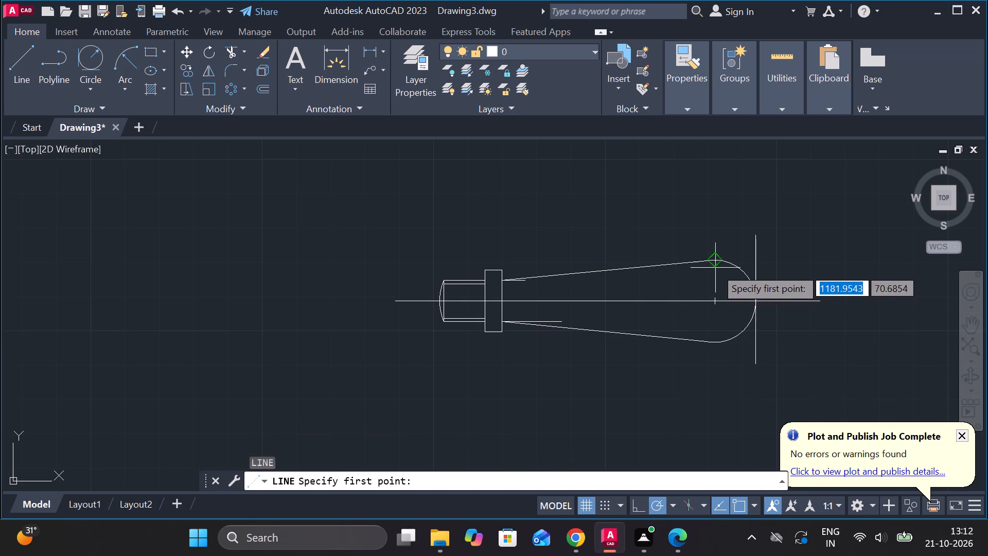
left_click(717, 263)
left_click(719, 344)
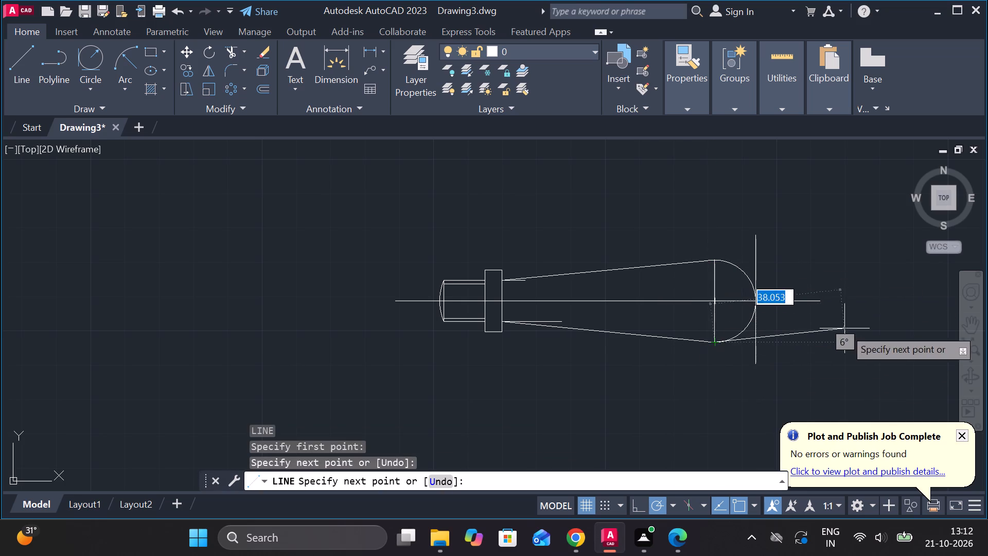
scroll(739, 311, "up", 2)
key("Escape")
Erase the two short horizontal guide lines extending from the collar's right edge inside the tapered section.
scroll(663, 287, "up", 2)
scroll(681, 299, "down", 3)
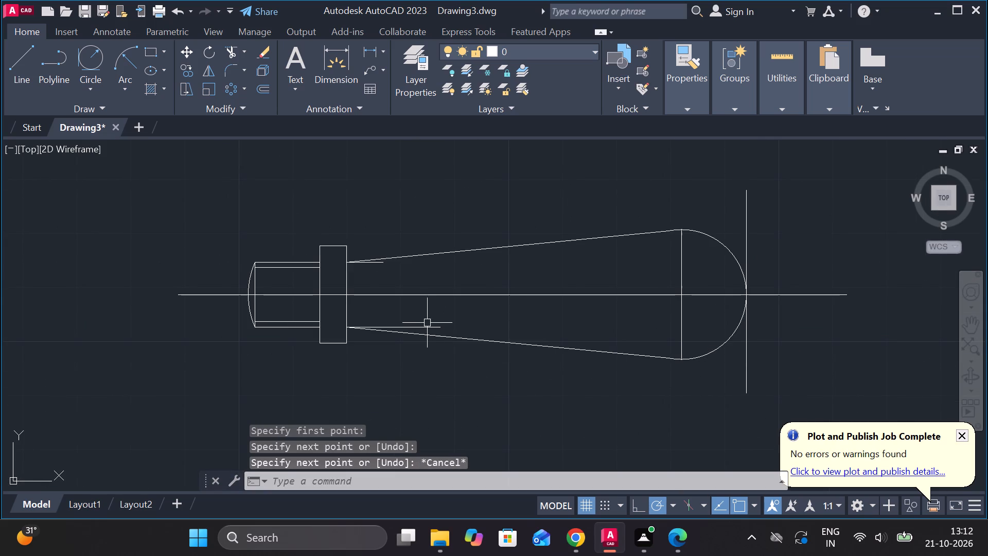
left_click(373, 263)
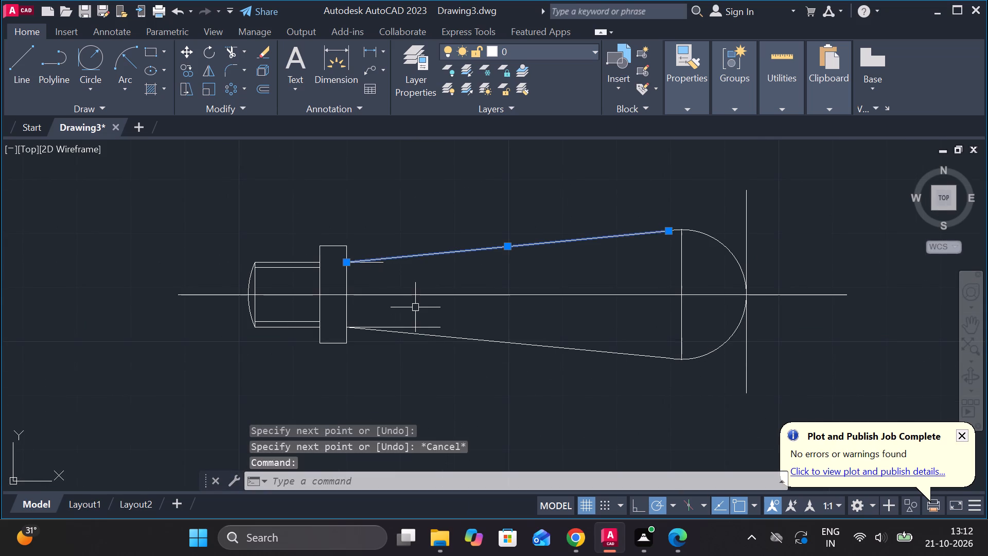
key("Escape")
scroll(382, 282, "up", 2)
left_click(458, 393)
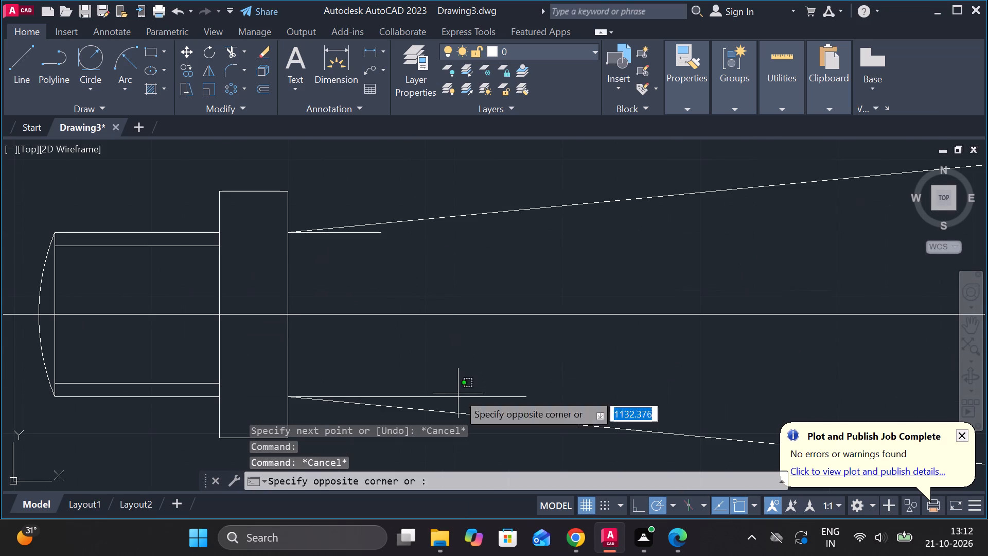
key("Escape")
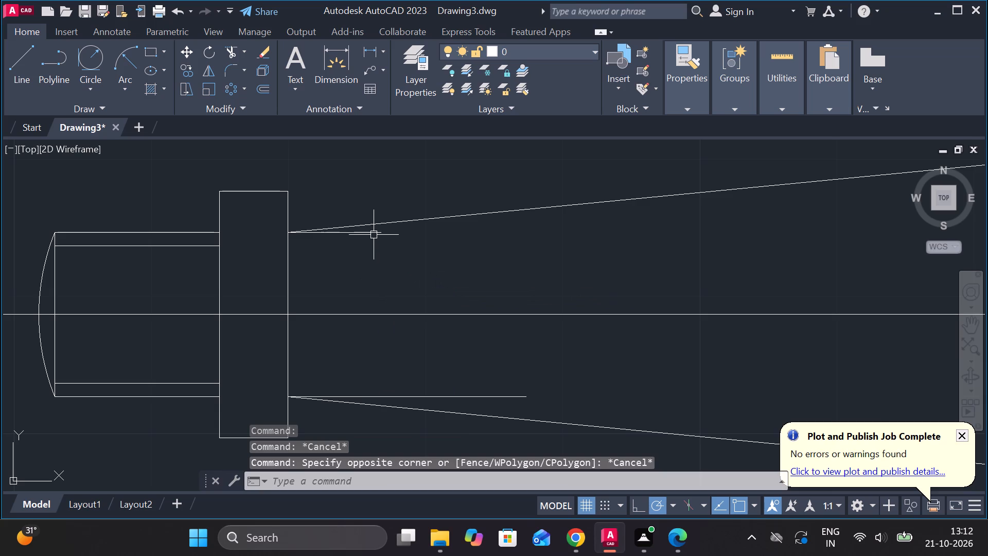
left_click(374, 235)
left_click(472, 399)
key("e")
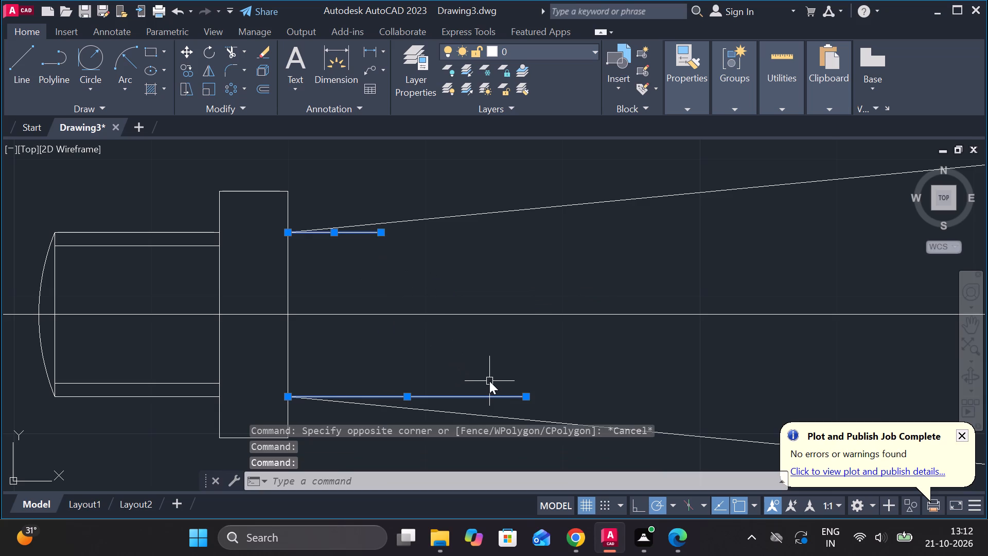
key("space")
Add a horizontal linear dimension above the handle, from the collar's top-left corner to the tip of the rounded end.
scroll(489, 381, "down", 1)
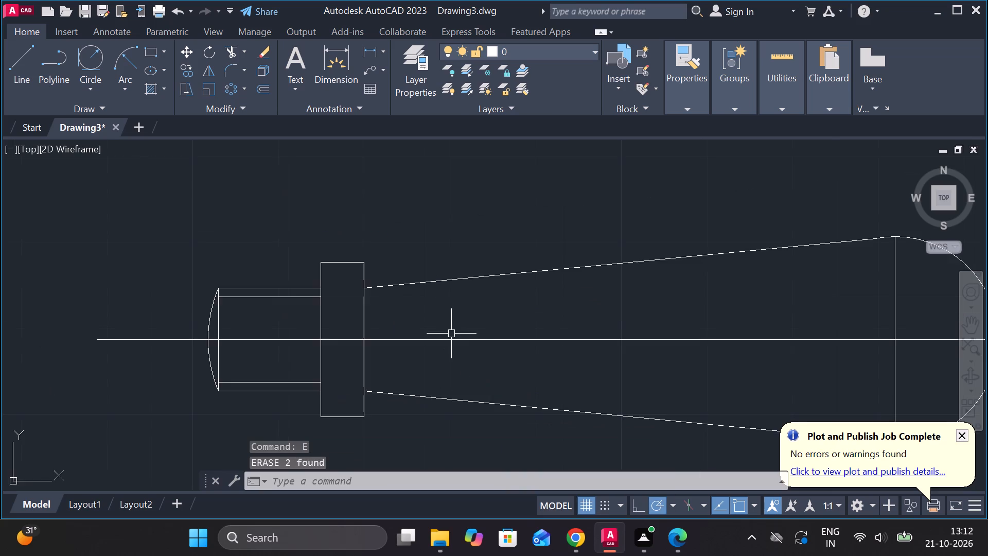
scroll(449, 332, "down", 2)
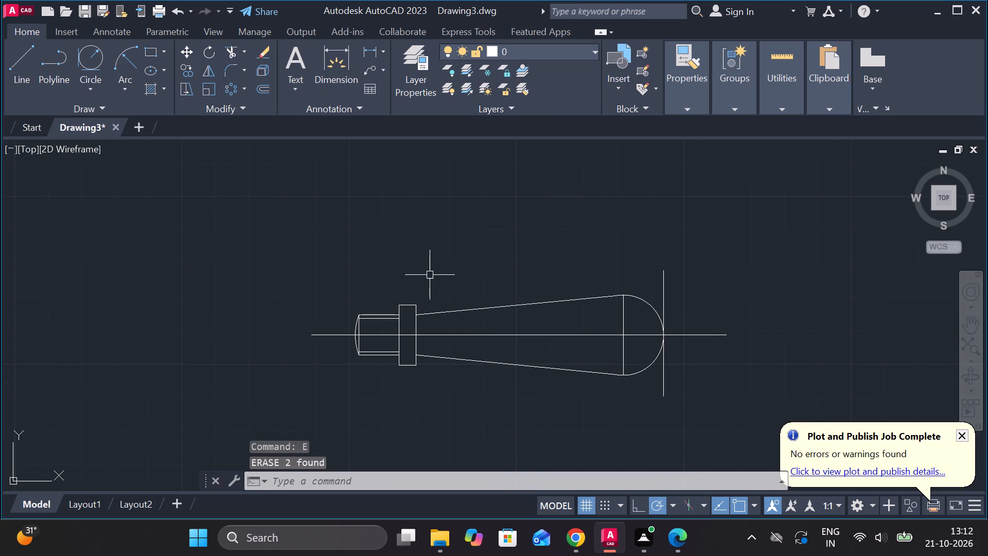
left_click(367, 52)
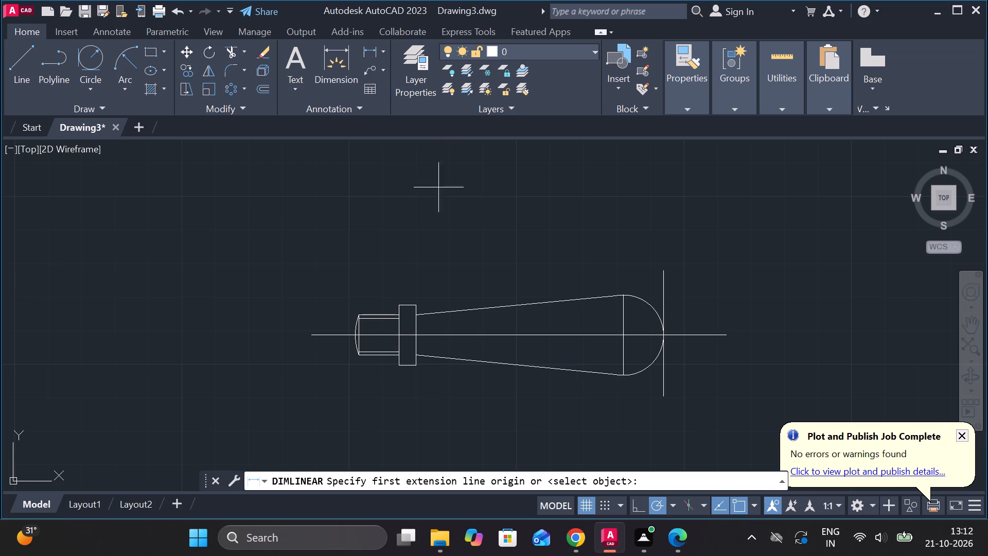
left_click(394, 306)
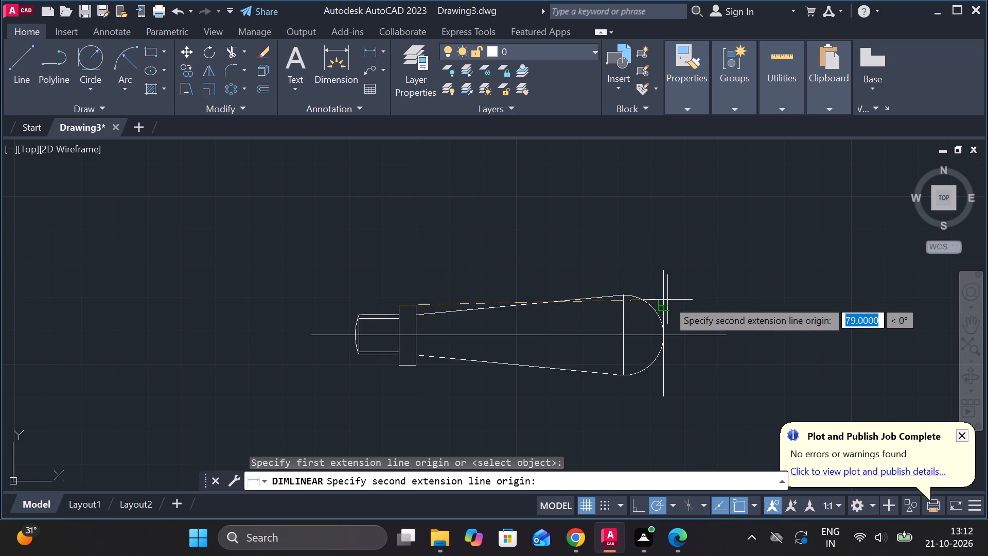
left_click(667, 300)
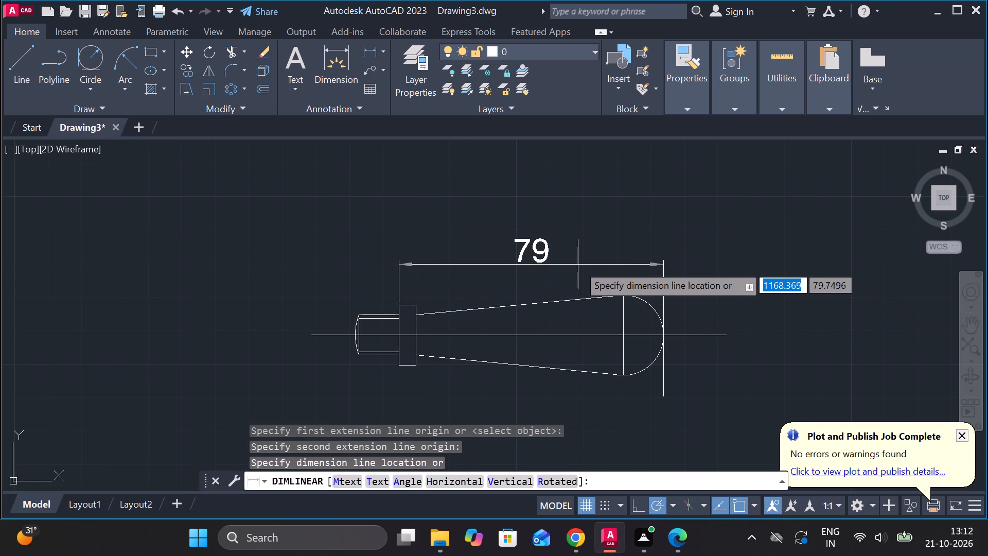
left_click(578, 265)
Add a horizontal linear dimension for the collar's width, just above its top edge and below the handle length dimension.
key("space")
left_click(402, 298)
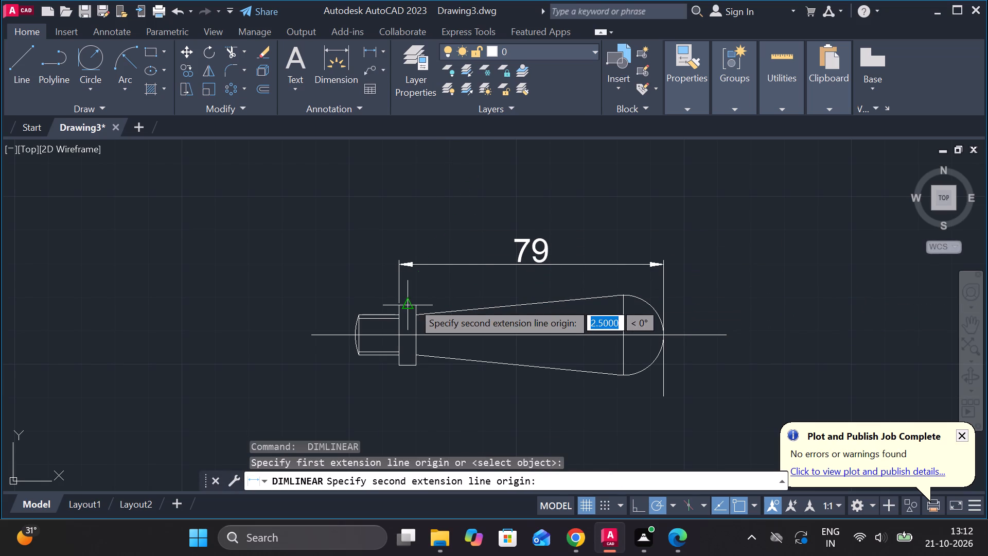
left_click(417, 303)
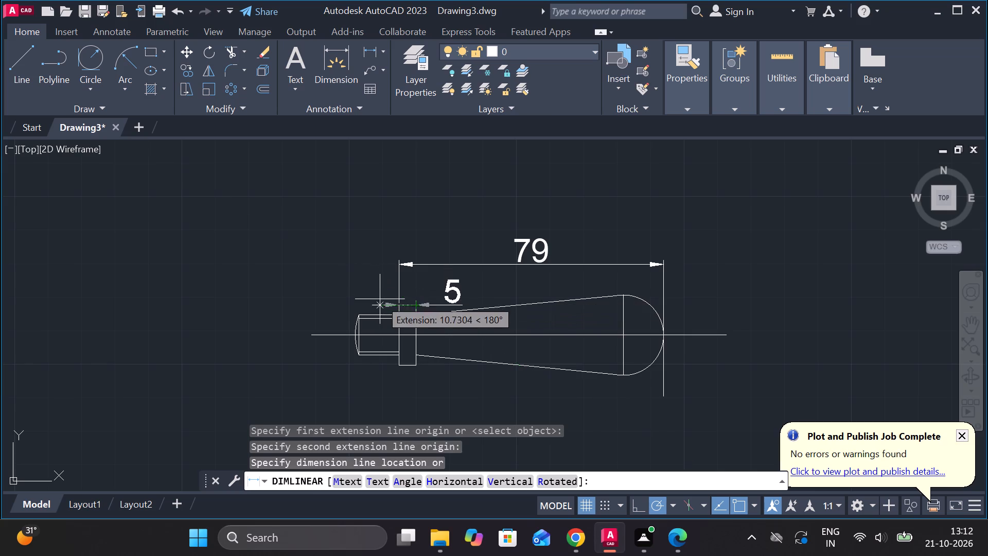
scroll(380, 299, "up", 2)
left_click(397, 304)
Begin another linear dimension with its first extension line at the collar's bottom-left corner.
middle_click_drag(424, 320, 437, 235)
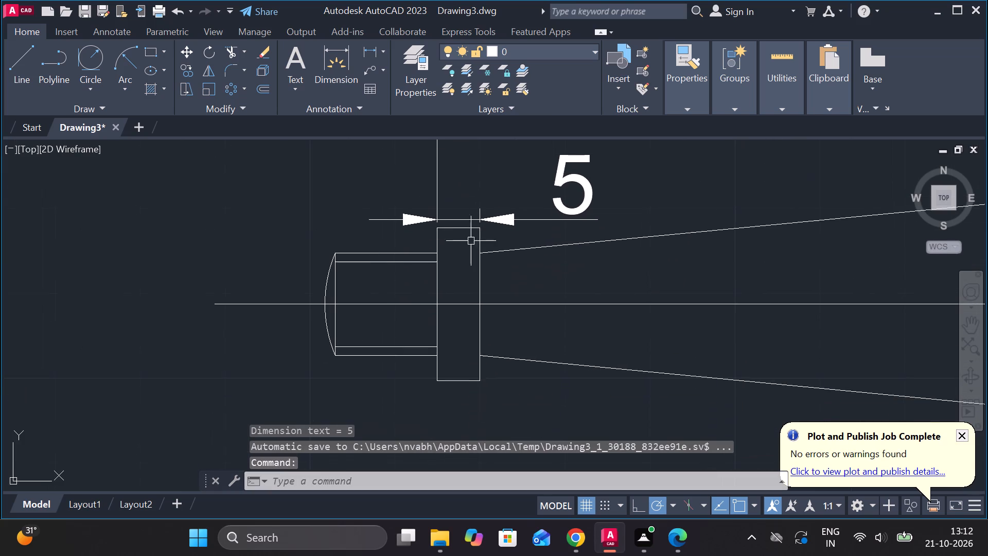
scroll(515, 389, "down", 1)
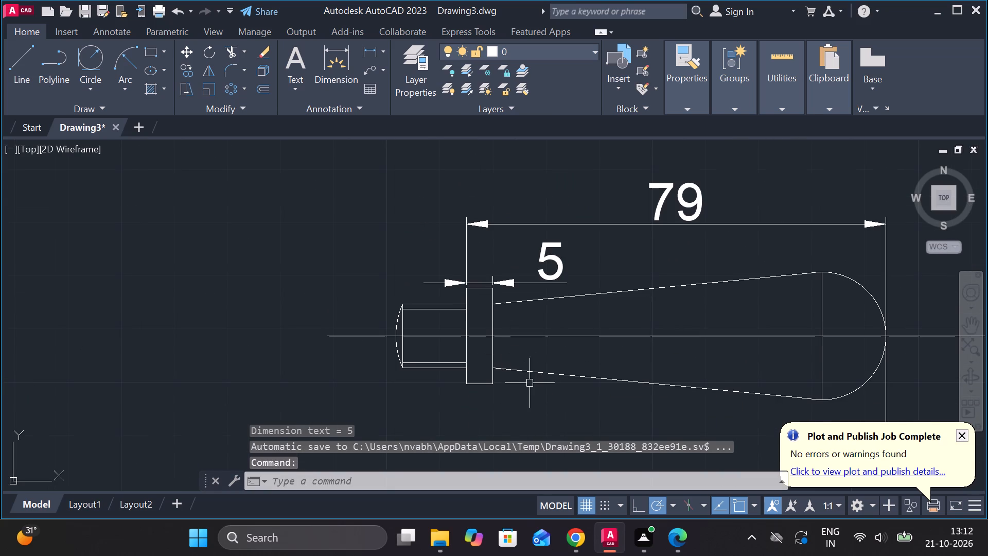
key("space")
left_click(471, 389)
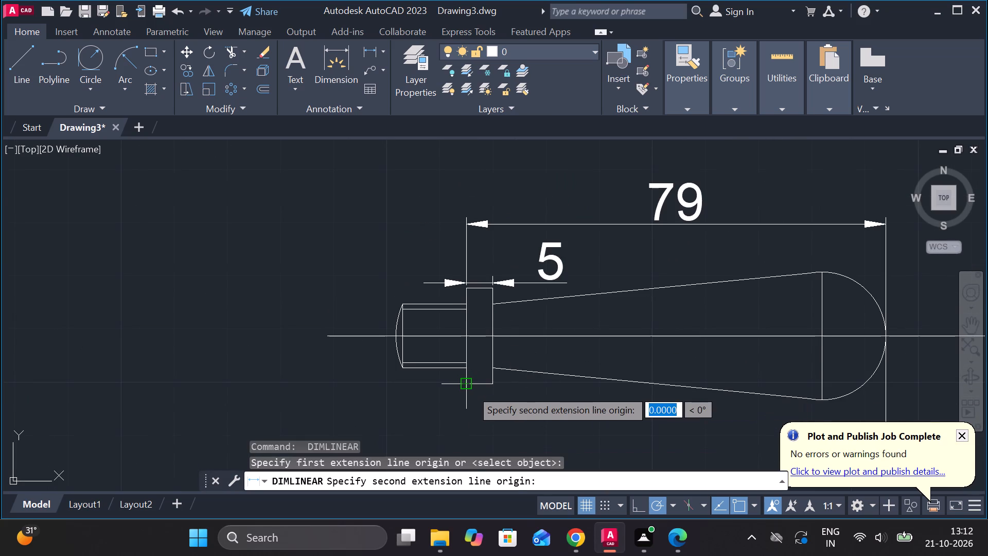
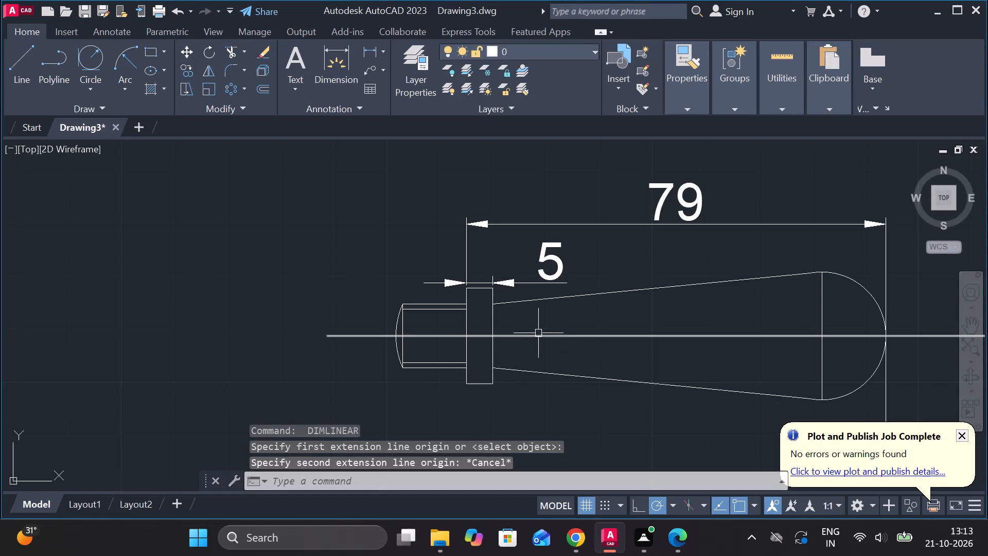
Add a vertical linear dimension across the taper's narrow end at the collar, placing it inside the tapered section.
key("space")
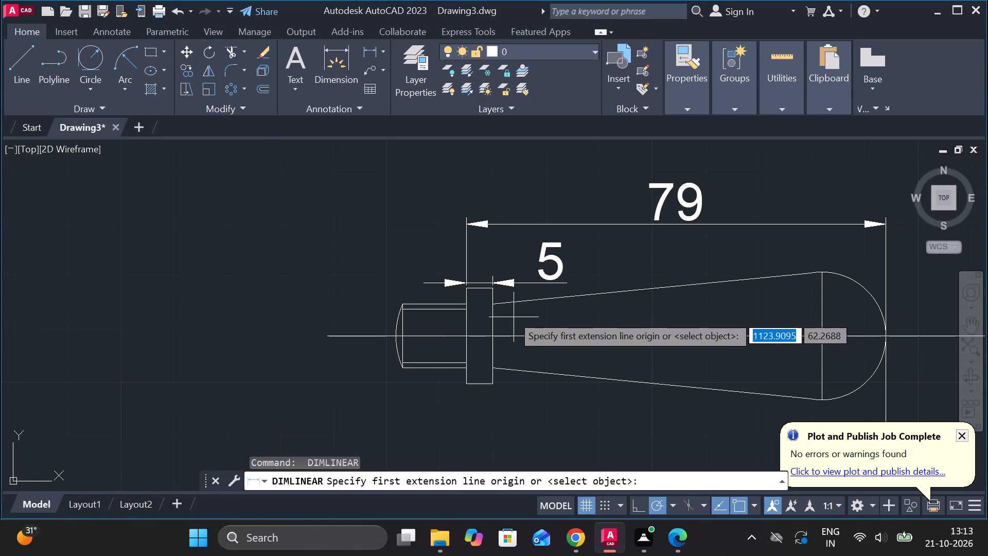
left_click(498, 308)
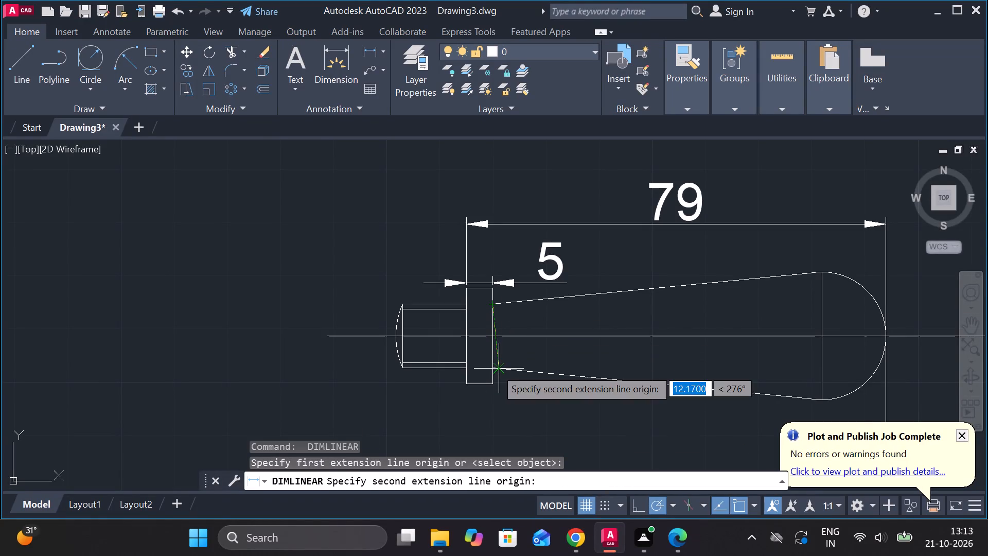
left_click(494, 368)
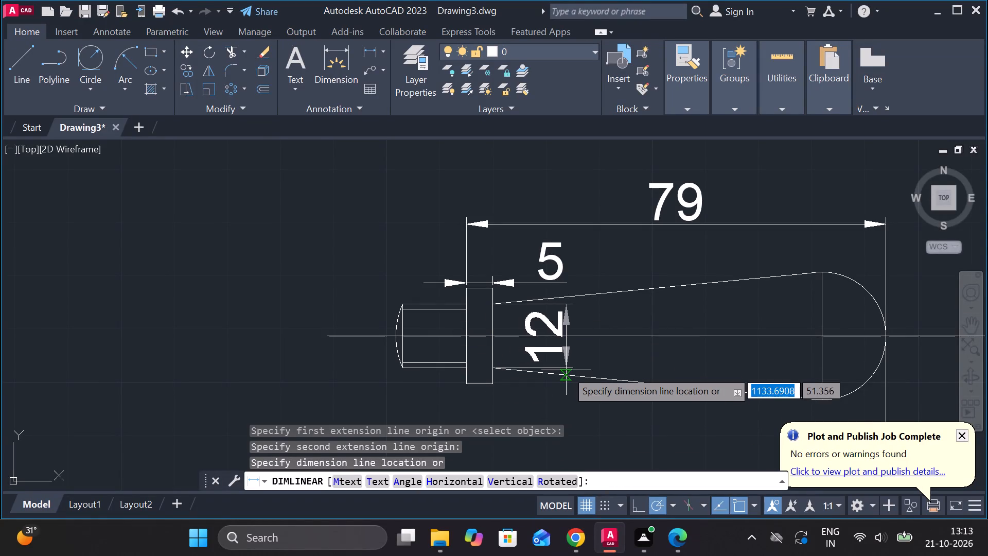
left_click(566, 370)
Add a vertical linear dimension for the collar's full height, placed beyond the arc-ended section on the side away from the taper.
scroll(589, 370, "down", 1)
scroll(472, 342, "up", 2)
key("space")
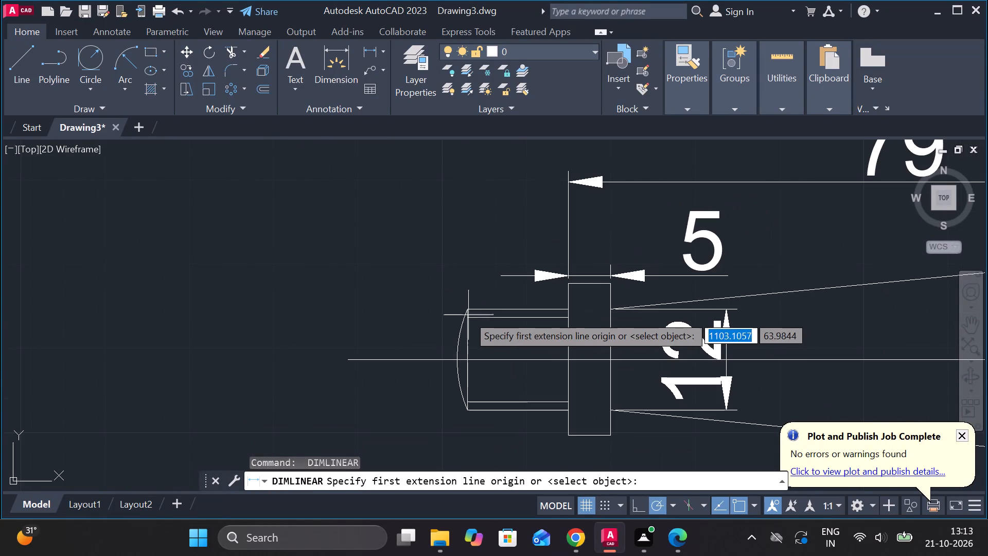
scroll(467, 310, "up", 1)
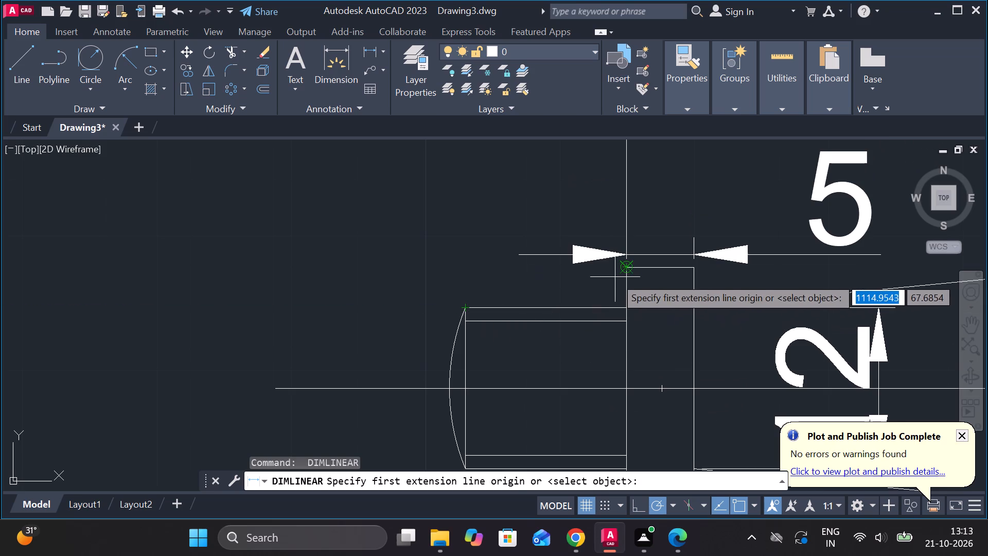
left_click(617, 276)
scroll(613, 315, "down", 2)
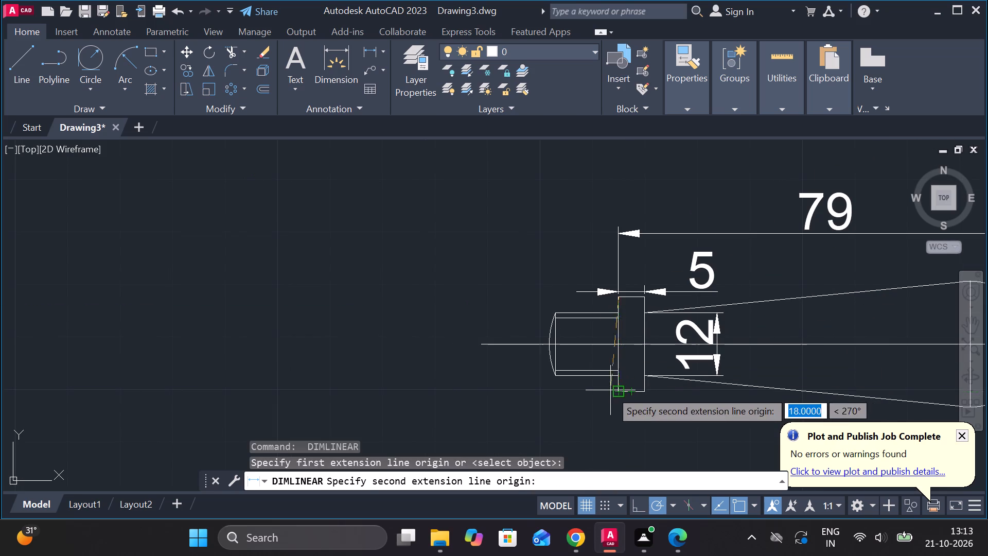
left_click(611, 389)
left_click(502, 385)
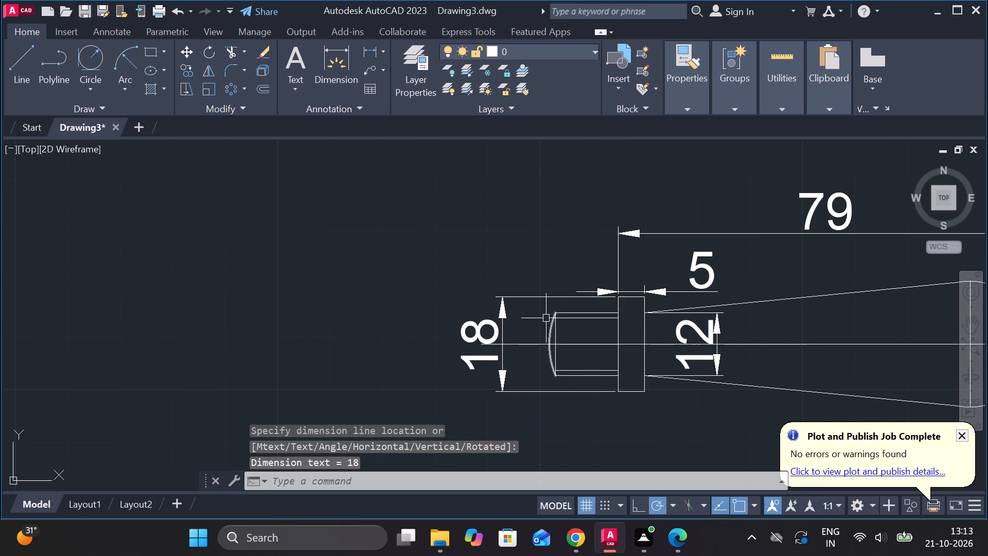
Add a multileader pointing to the arc-ended section's top edge, with the text M12 at a text height of 8.
left_click(372, 63)
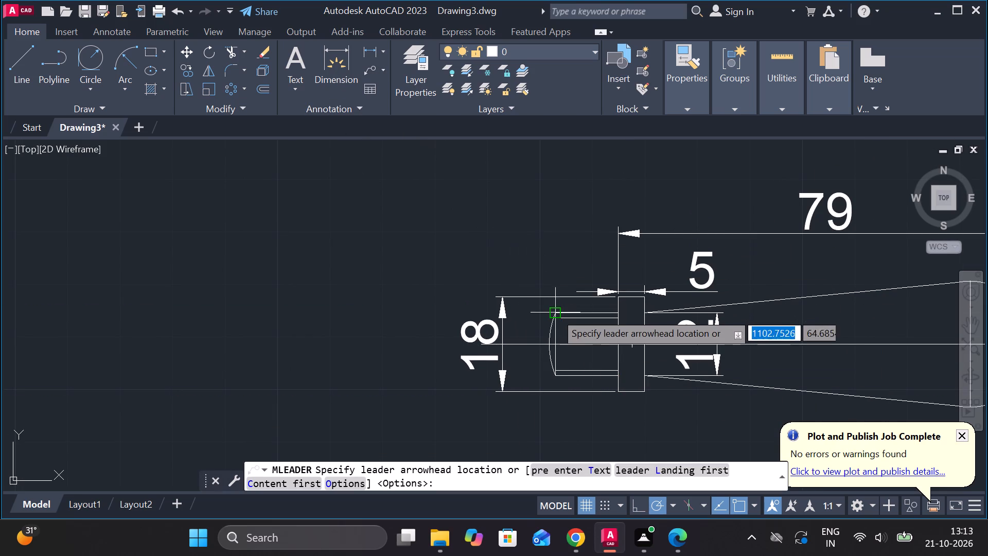
left_click(567, 312)
left_click(495, 250)
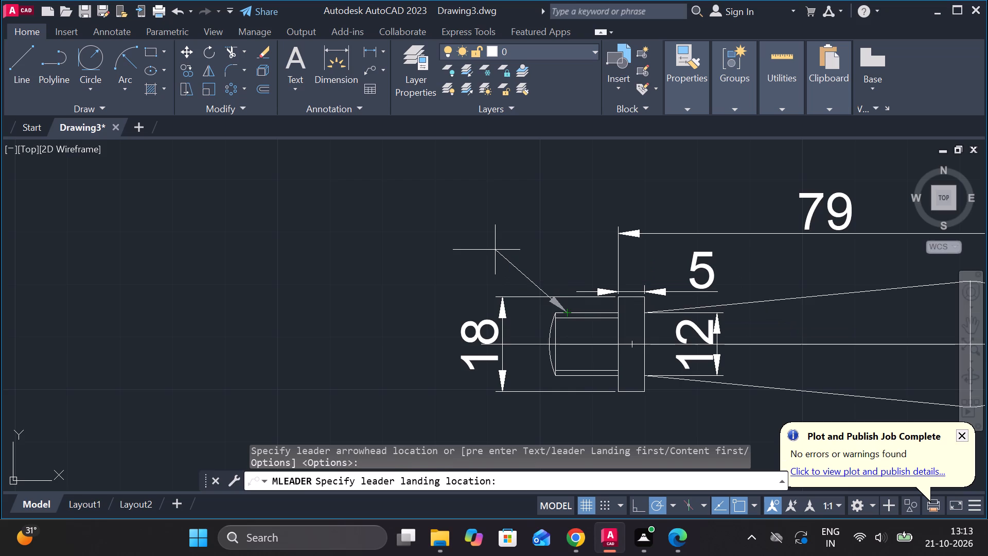
key("m")
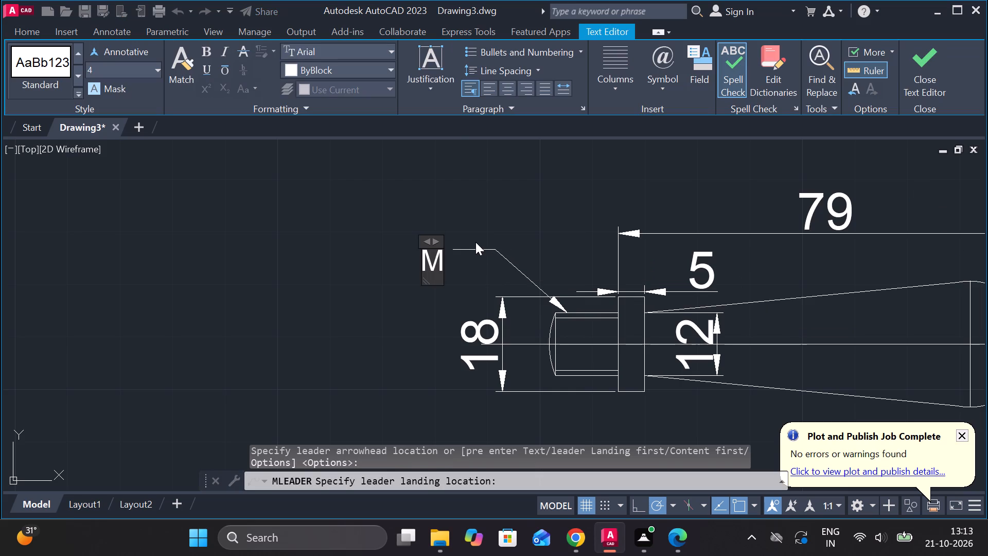
type("12")
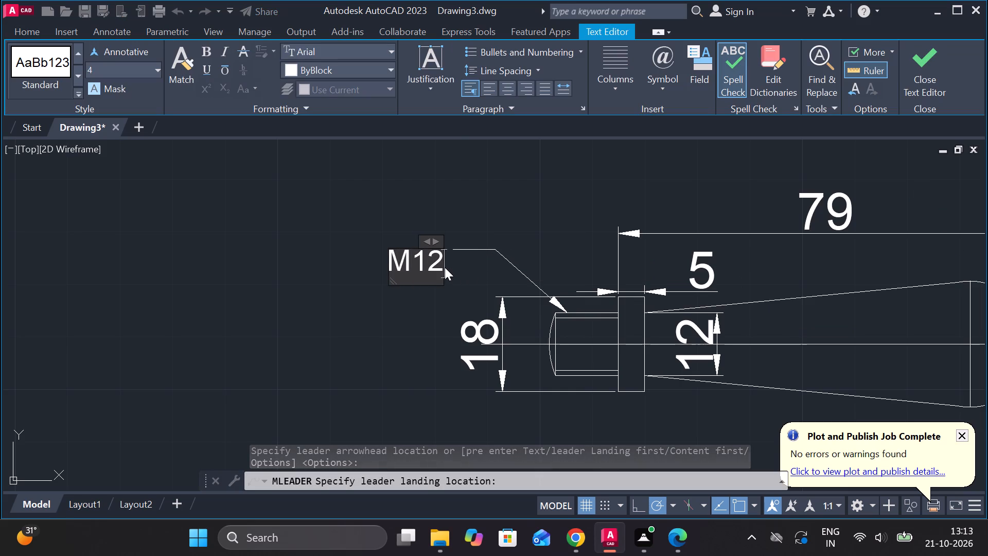
left_click_drag(444, 266, 373, 260)
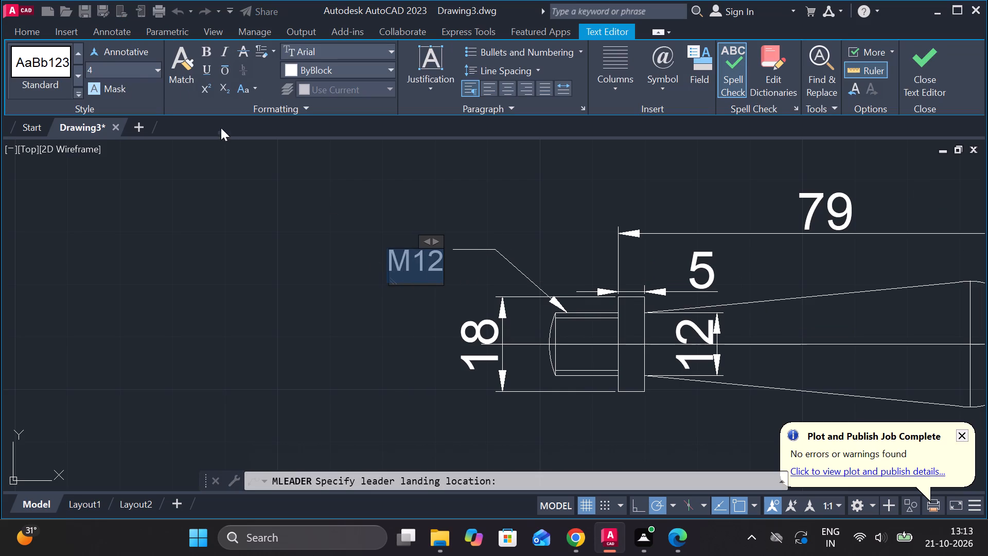
left_click(123, 75)
key("8")
key("Return")
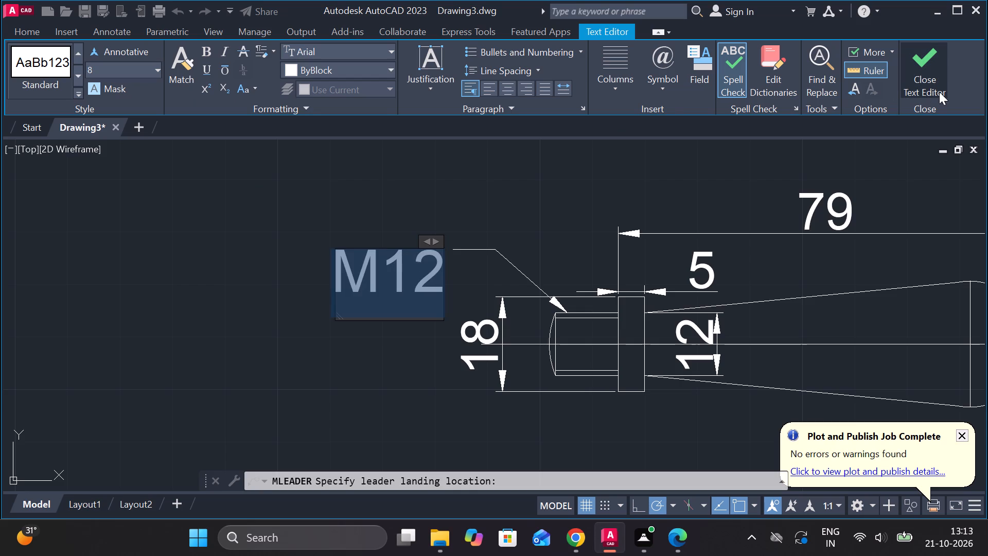
left_click(939, 92)
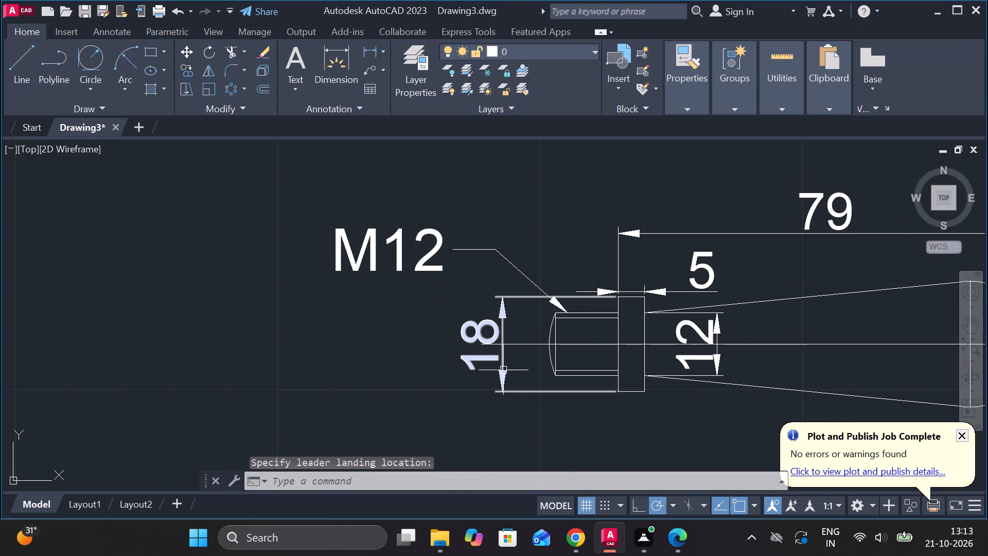
Add a horizontal linear dimension for the threaded section's length, from the collar to the arc's start, above the section.
scroll(547, 363, "down", 2)
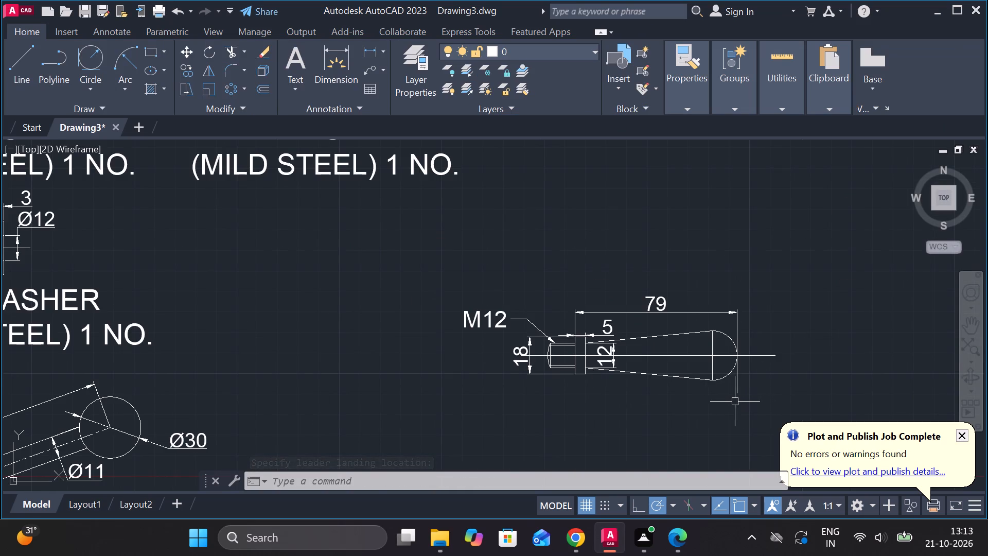
scroll(523, 345, "up", 1)
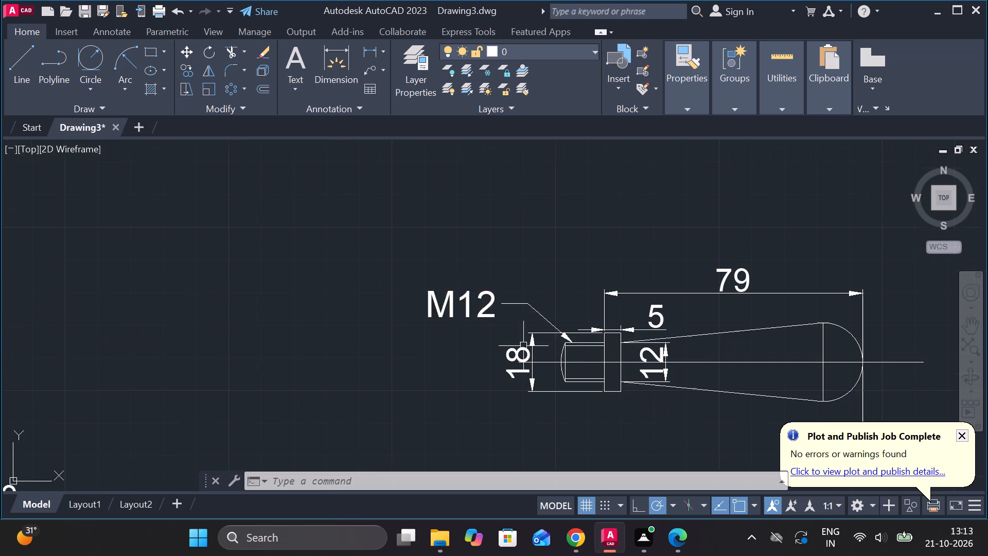
left_click(363, 45)
scroll(604, 342, "up", 2)
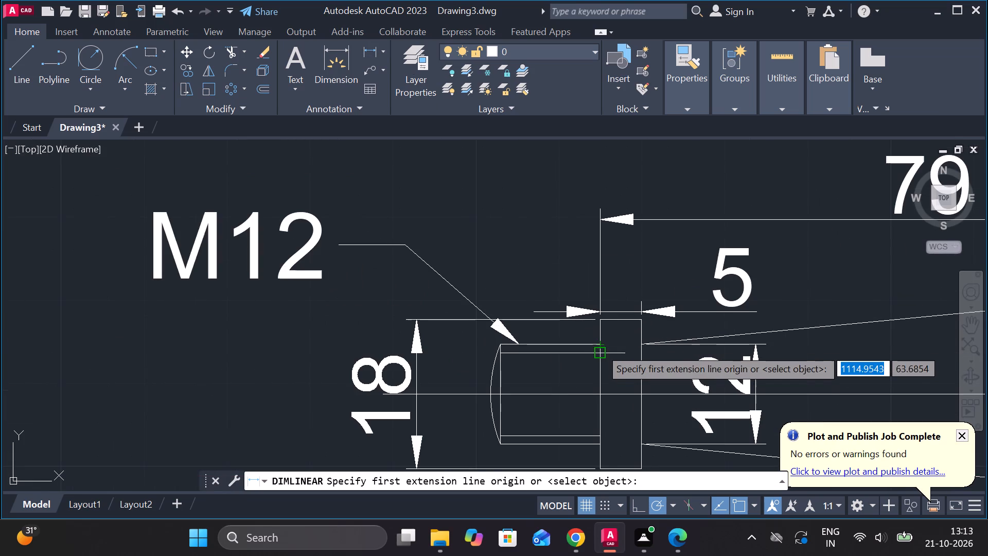
left_click(600, 346)
left_click(496, 347)
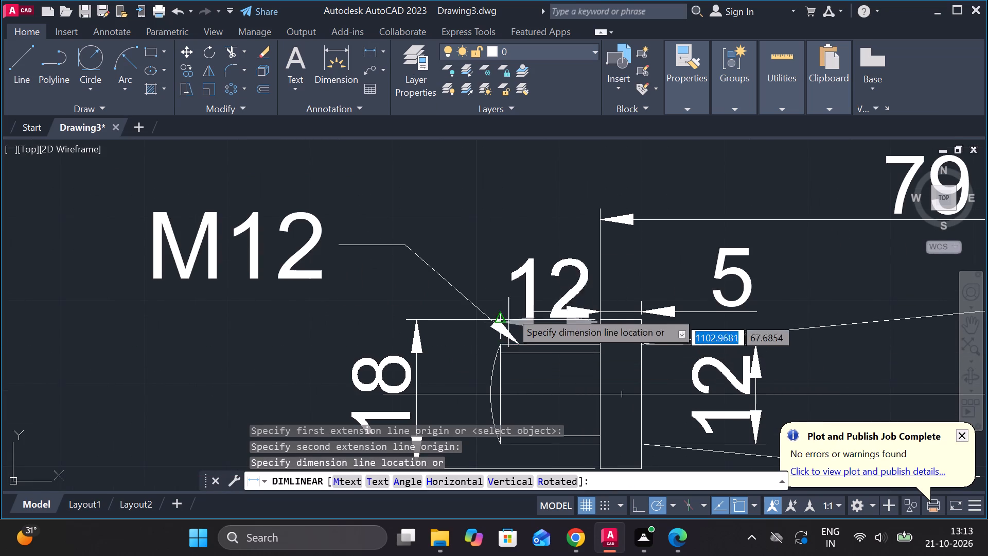
left_click(502, 264)
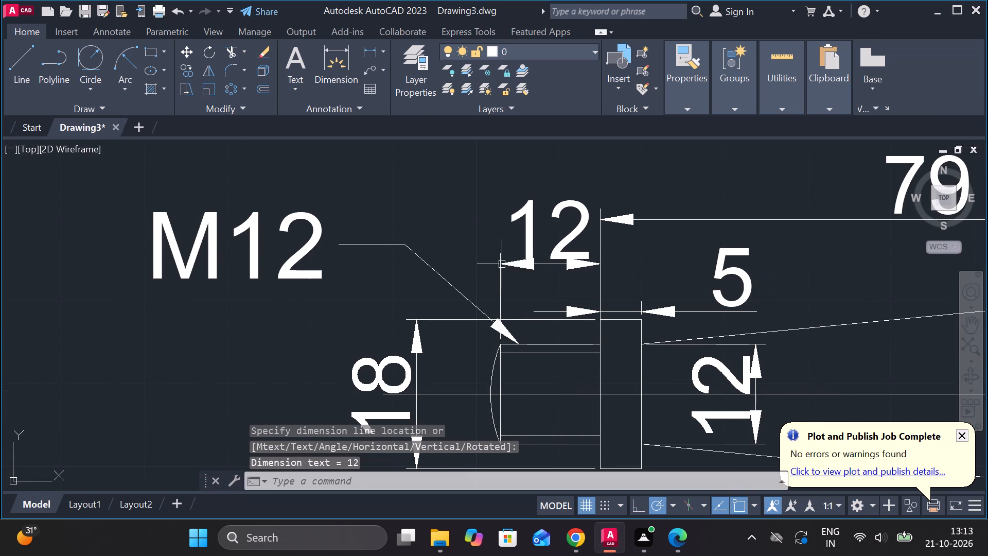
Copy the label "11.HANDLE (CAST IRON) 1 NO." to just below the tapered handle.
scroll(548, 299, "down", 2)
middle_click_drag(673, 368, 569, 300)
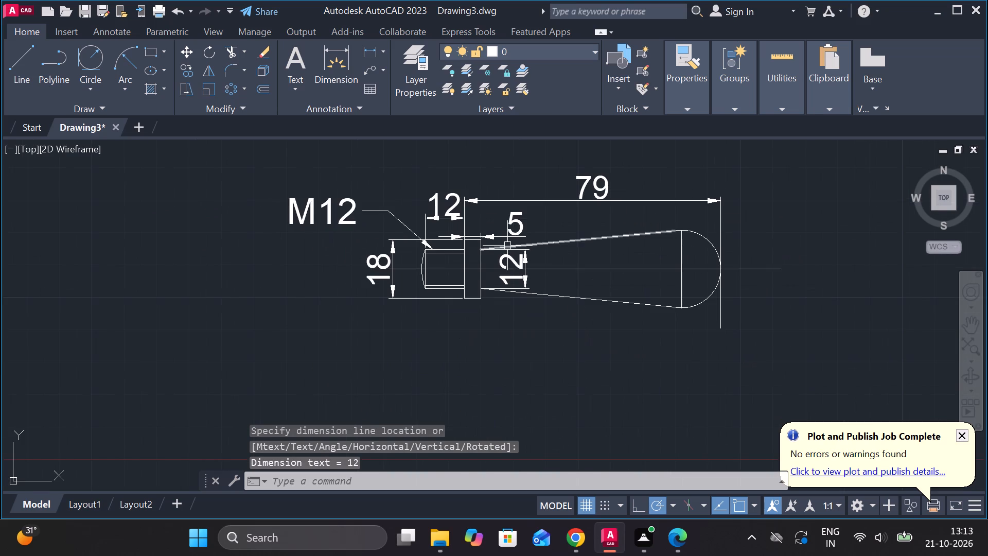
scroll(543, 322, "down", 3)
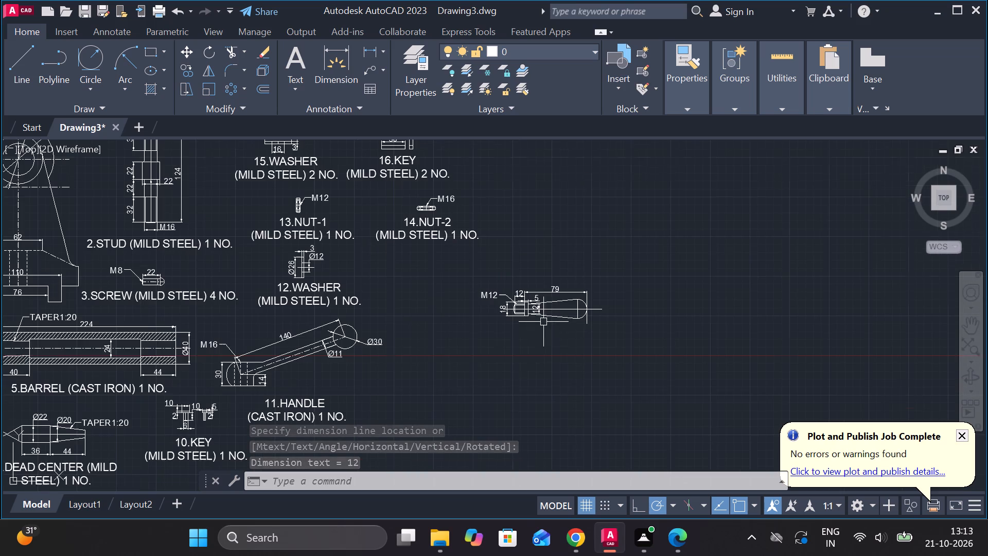
middle_click_drag(442, 371, 522, 299)
scroll(523, 305, "down", 1)
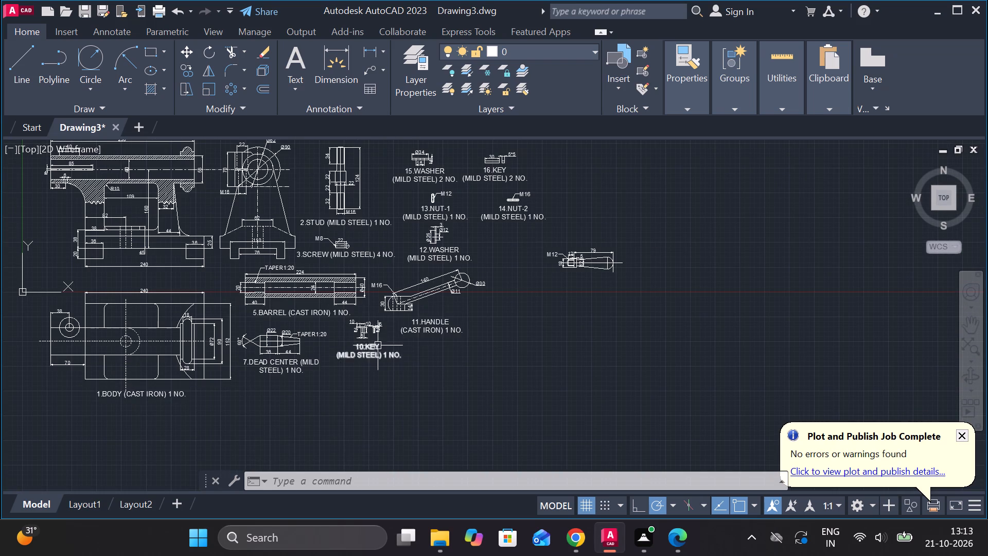
scroll(425, 320, "up", 2)
left_click(444, 331)
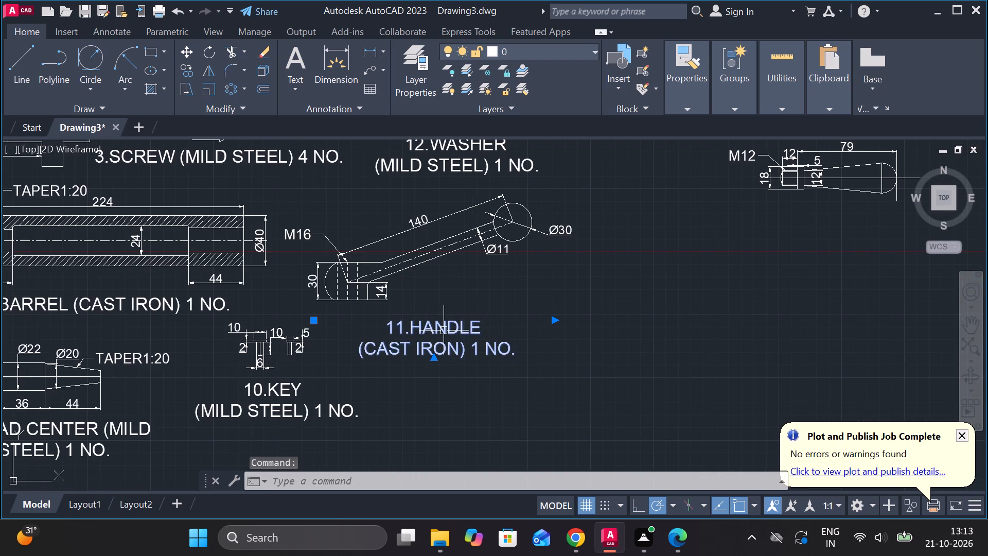
type("CO")
key("Return")
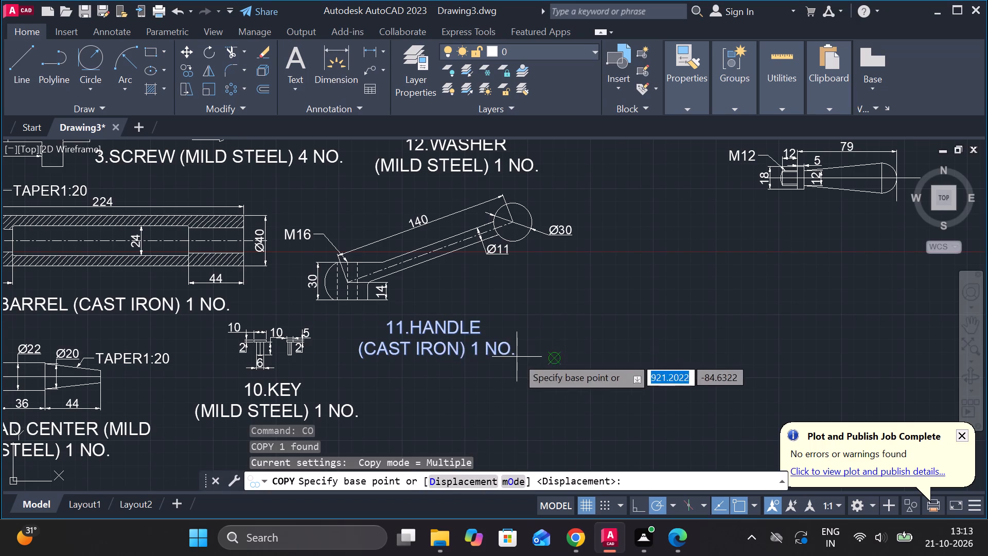
left_click(517, 357)
middle_click_drag(857, 272, 588, 378)
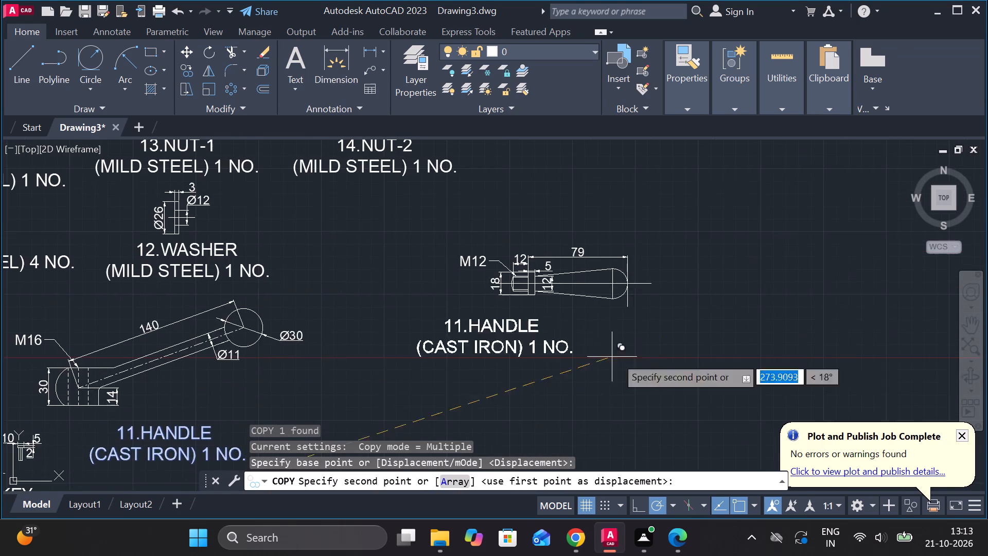
scroll(686, 344, "up", 1)
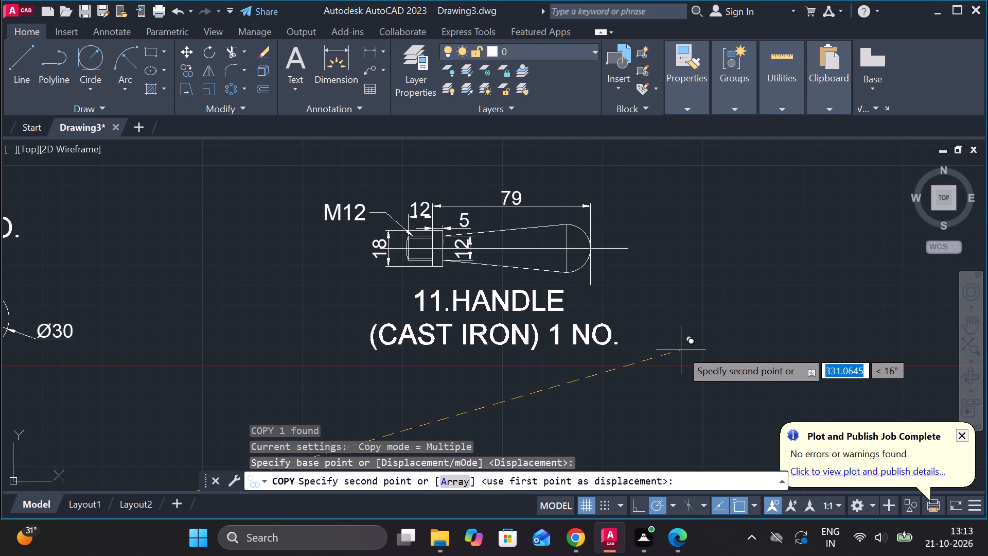
left_click(682, 350)
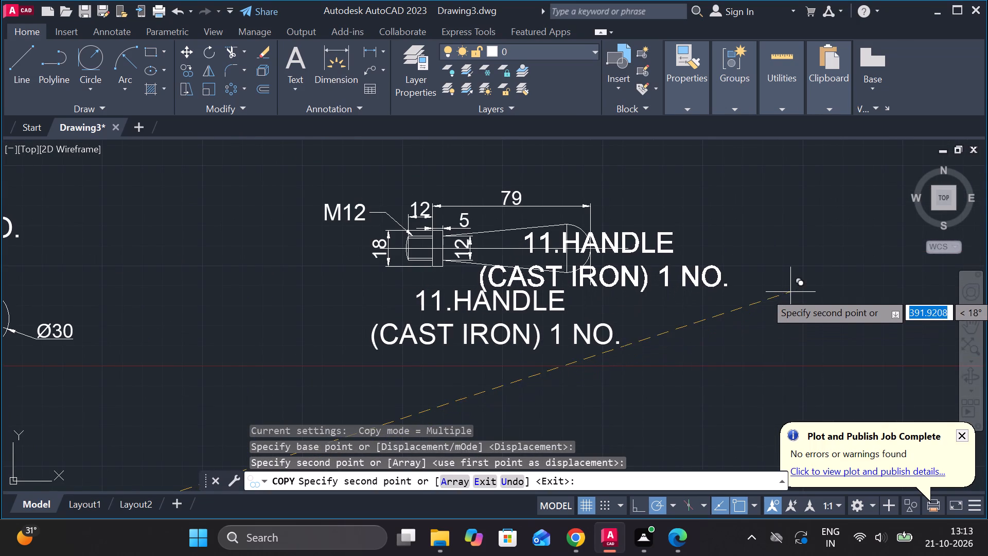
key("Escape")
Change the copied label's part number to 9 so it reads "9.HANDLE".
double_click(439, 304)
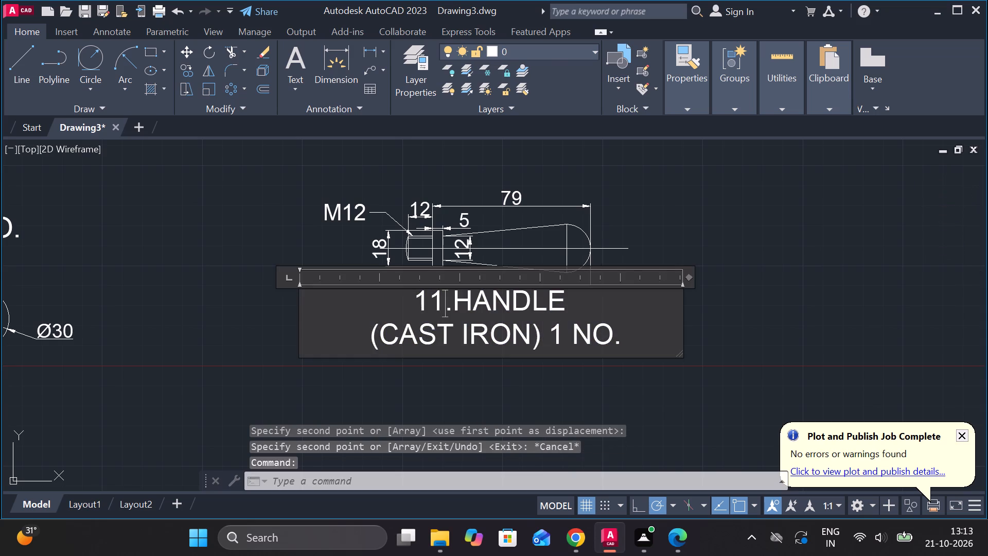
key("BackSpace")
key("BackSpace")
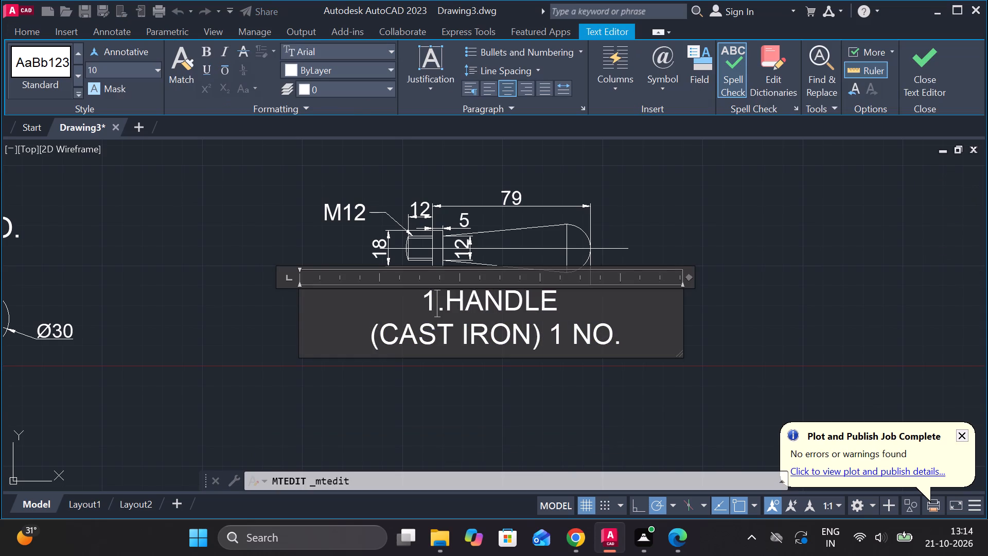
key("9")
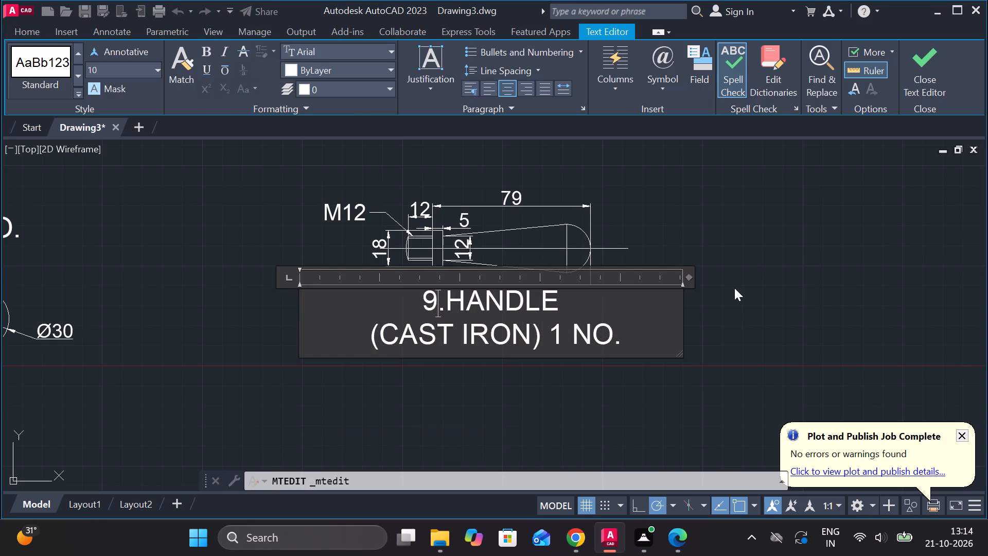
left_click(920, 89)
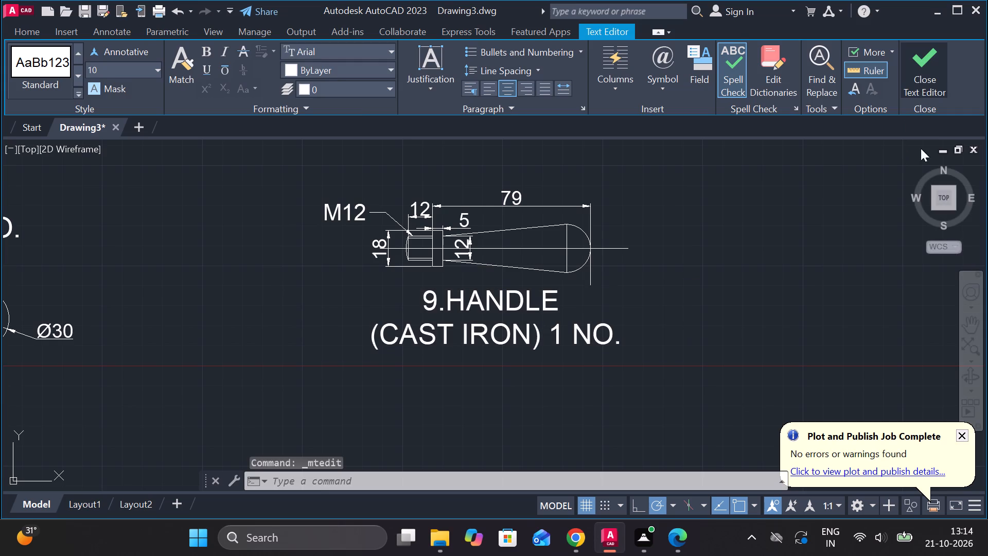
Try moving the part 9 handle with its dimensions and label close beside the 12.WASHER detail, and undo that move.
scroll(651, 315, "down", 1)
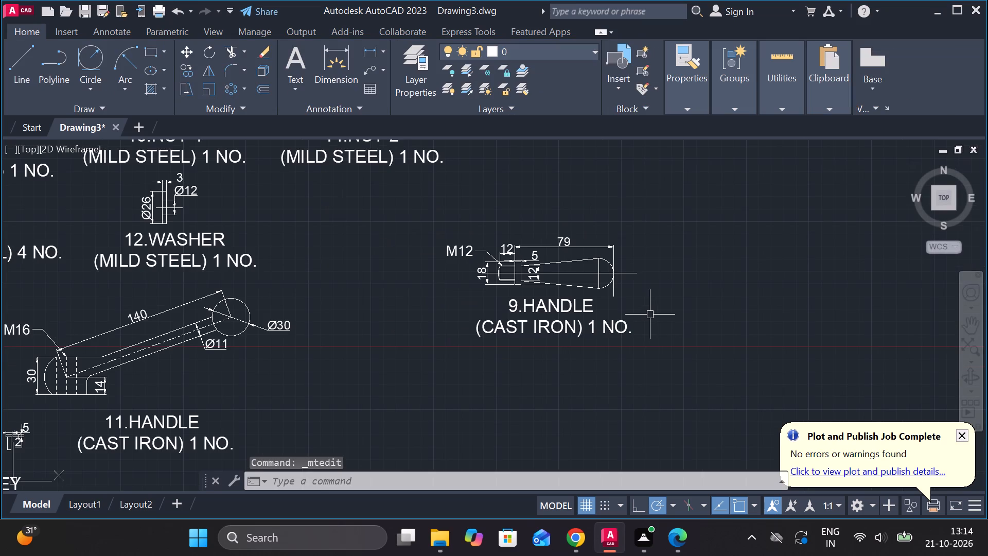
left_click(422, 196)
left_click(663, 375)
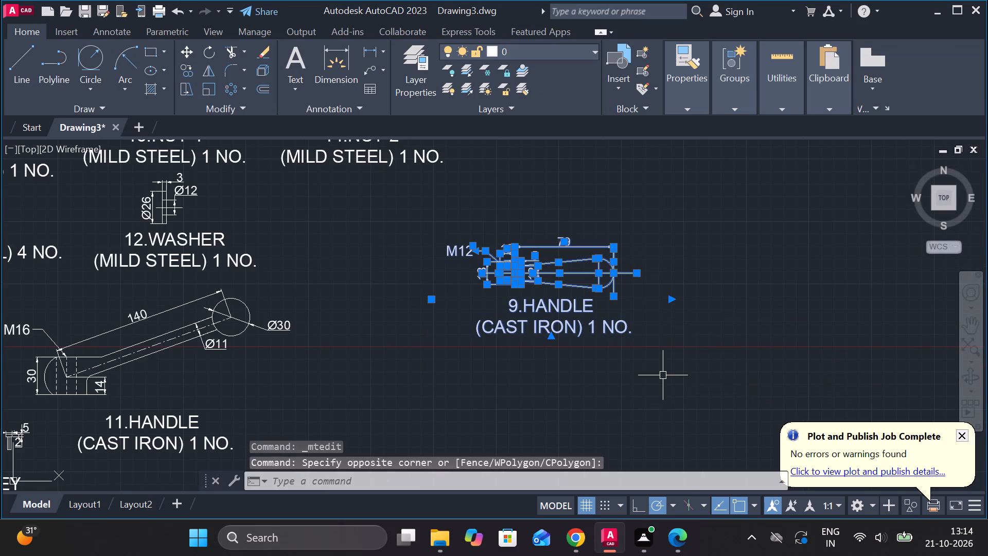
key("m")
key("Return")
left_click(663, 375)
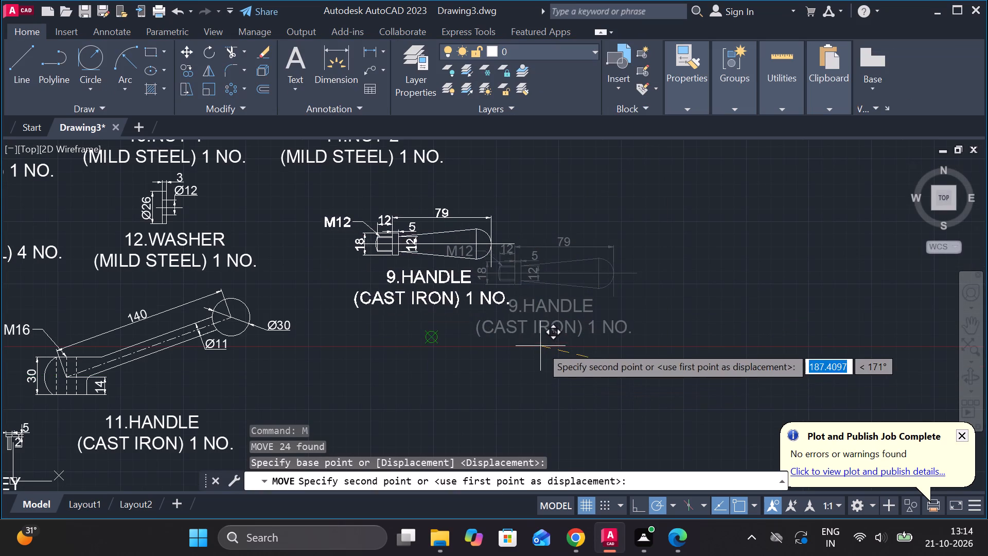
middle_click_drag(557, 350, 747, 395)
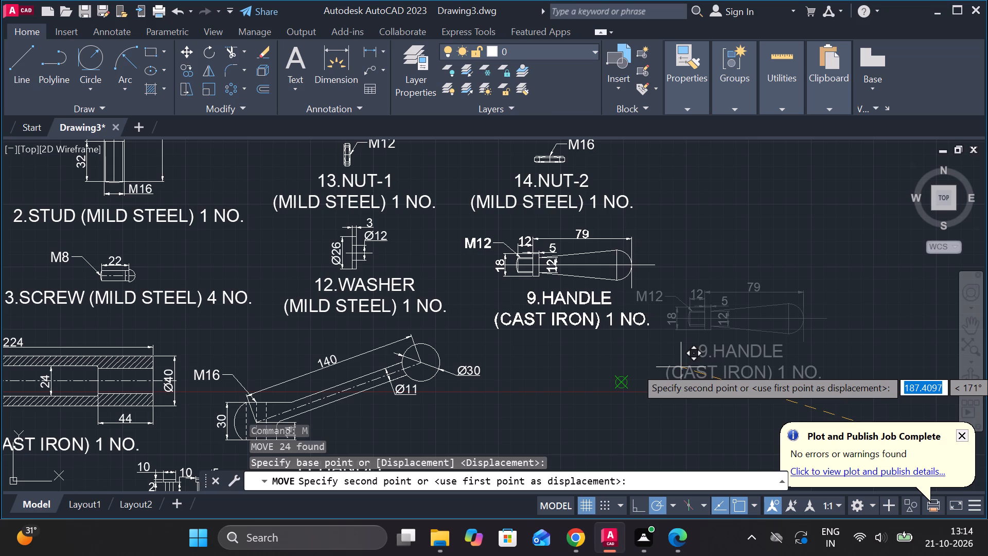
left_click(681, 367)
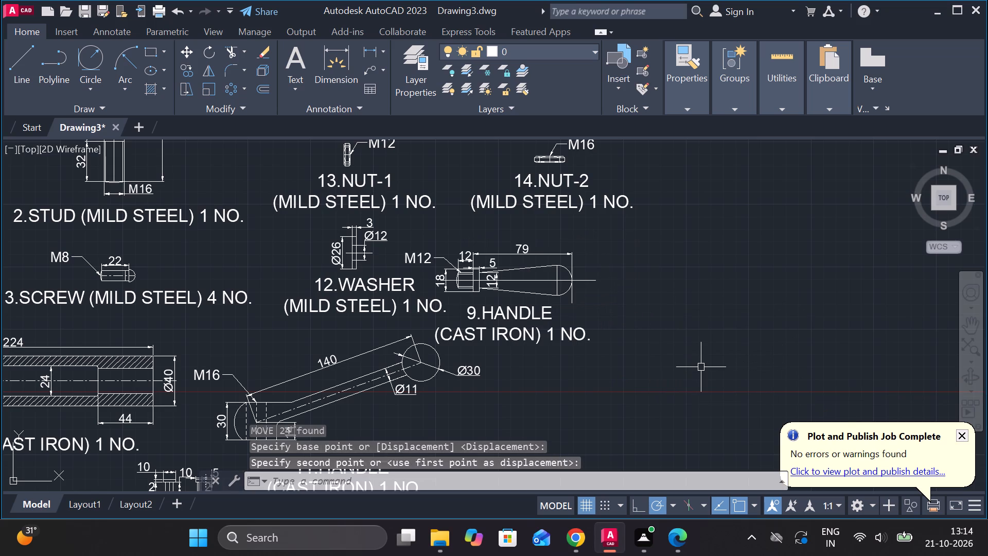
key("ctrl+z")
Move the complete part 9 handle detail with its label to beneath the 14.NUT-2 label, clear of the 12.WASHER detail.
scroll(668, 364, "down", 2)
left_click(554, 292)
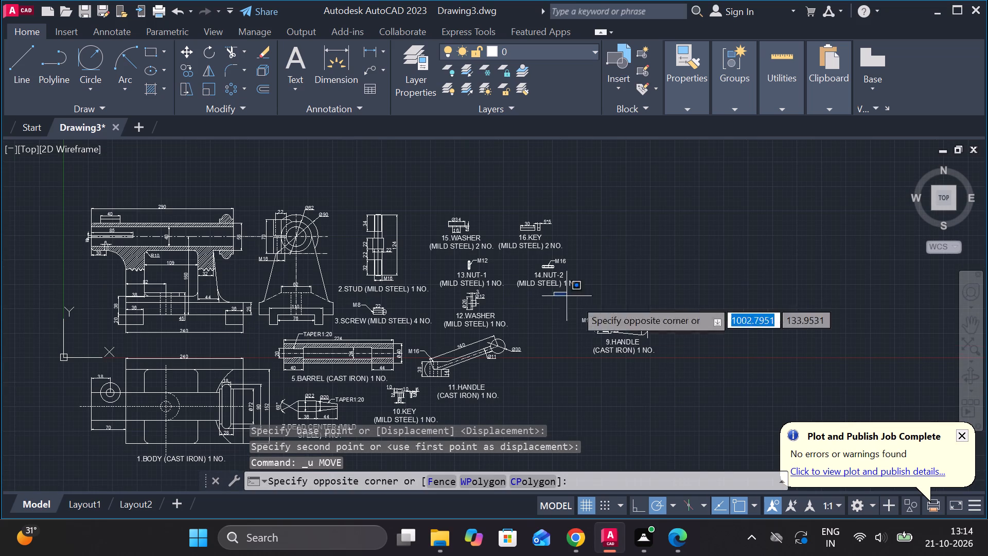
left_click(681, 387)
key("m")
key("Return")
left_click(670, 385)
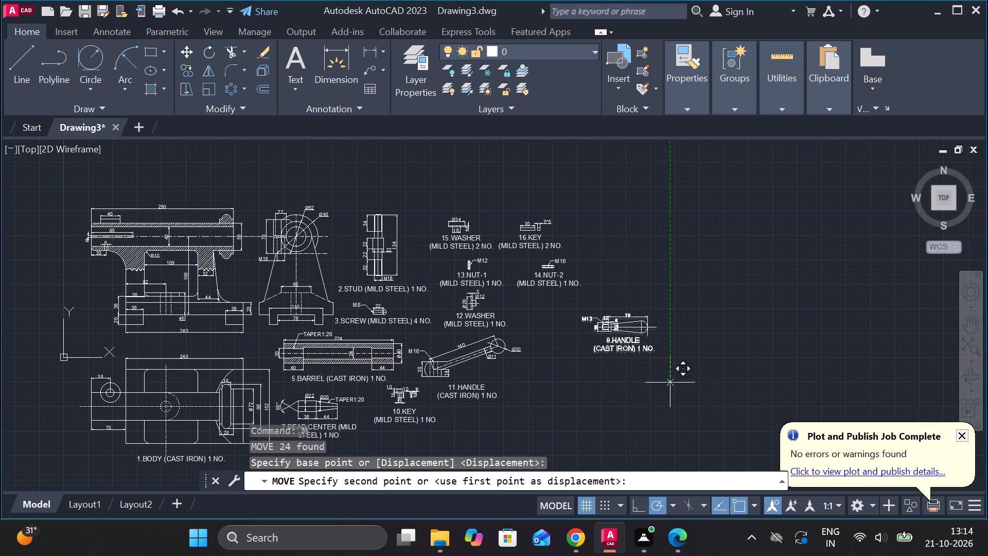
scroll(647, 364, "up", 2)
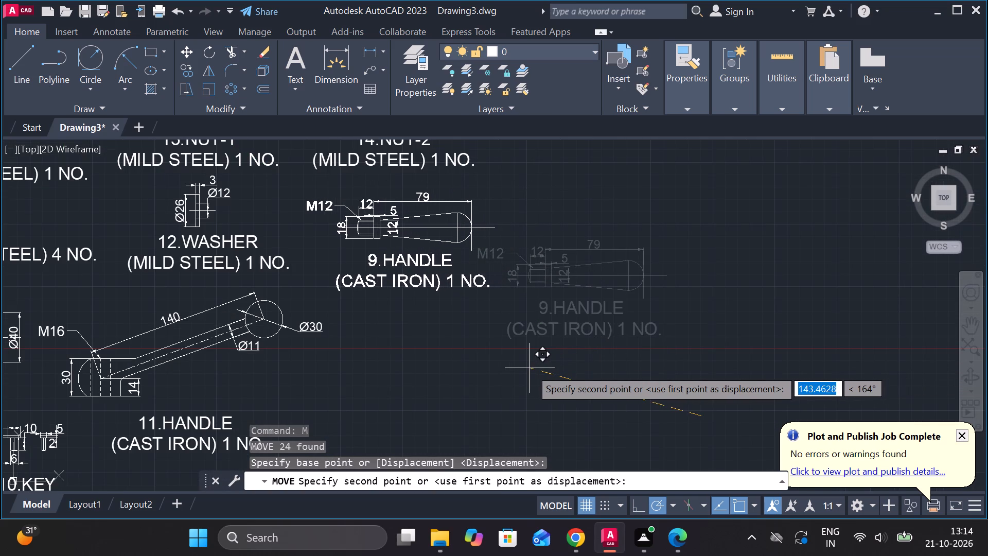
left_click(530, 368)
Add a radius dimension to the handle's rounded end, placed just outside the arc's lower side.
scroll(596, 351, "down", 1)
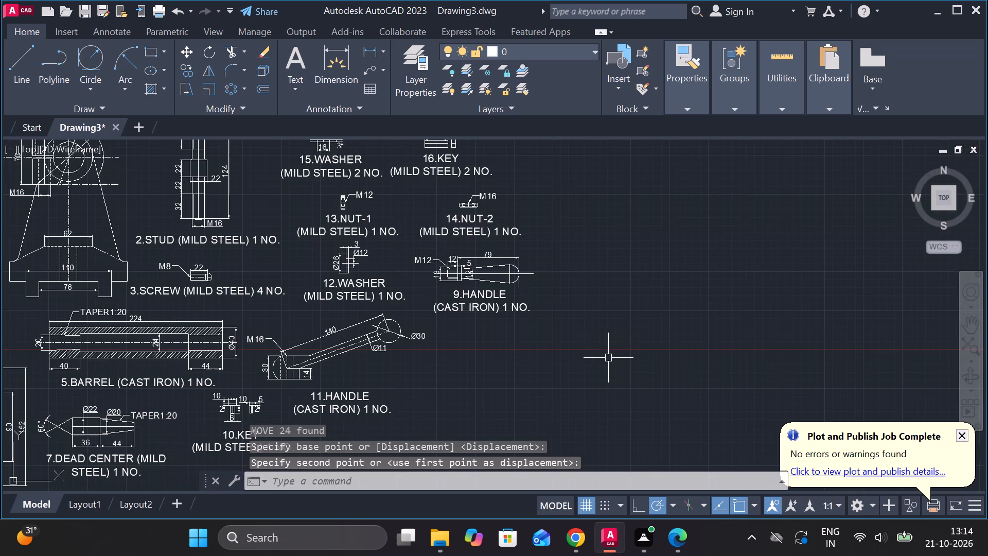
left_click(386, 49)
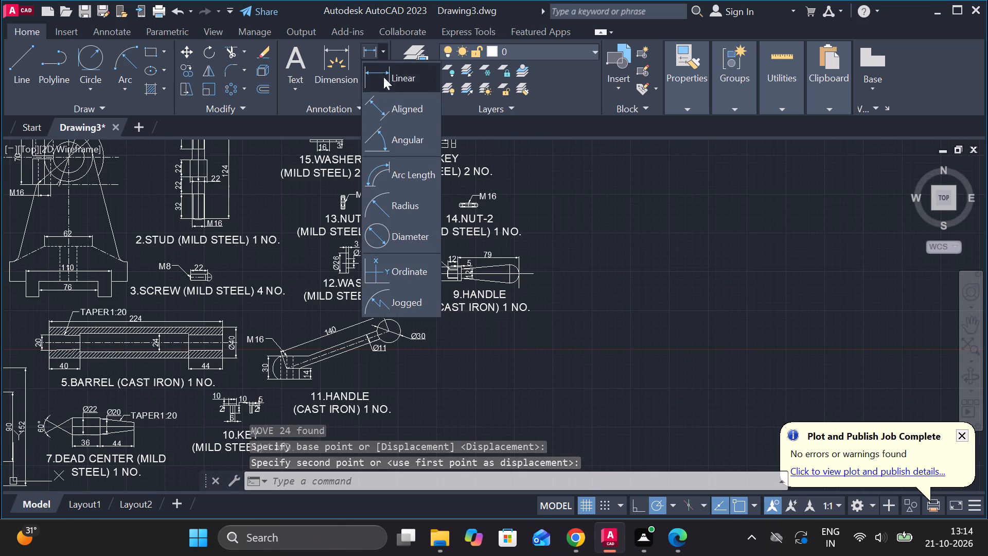
left_click(405, 204)
scroll(576, 273, "up", 2)
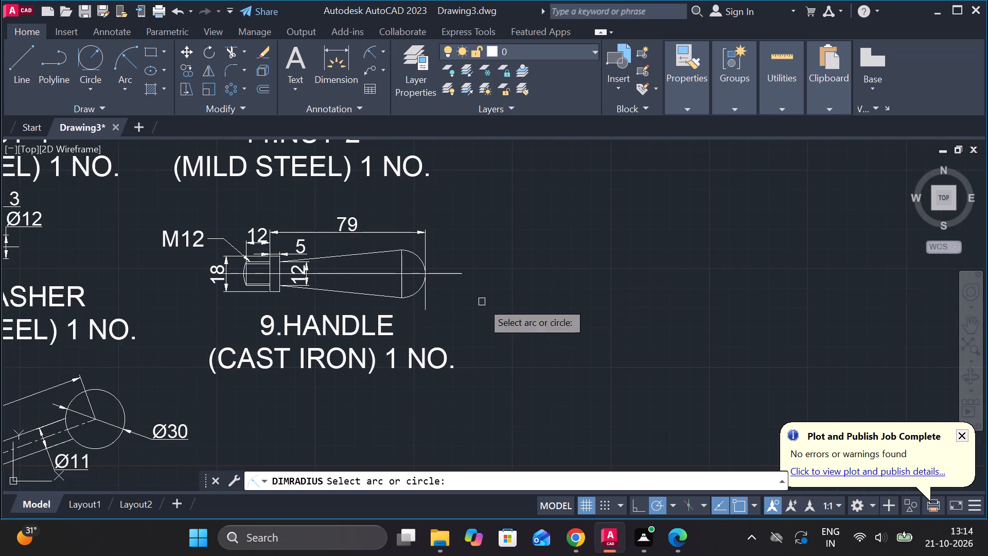
left_click(413, 295)
left_click(424, 302)
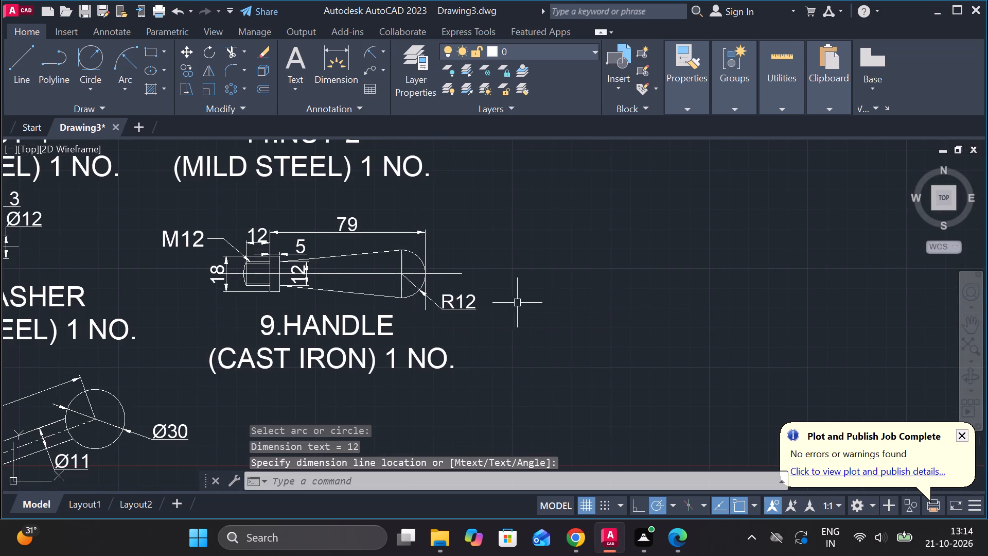
Draw an upright rectangle 12 wide and 72 high from lines, in the empty area to the right of the part details.
scroll(553, 303, "down", 2)
middle_click_drag(493, 367, 739, 288)
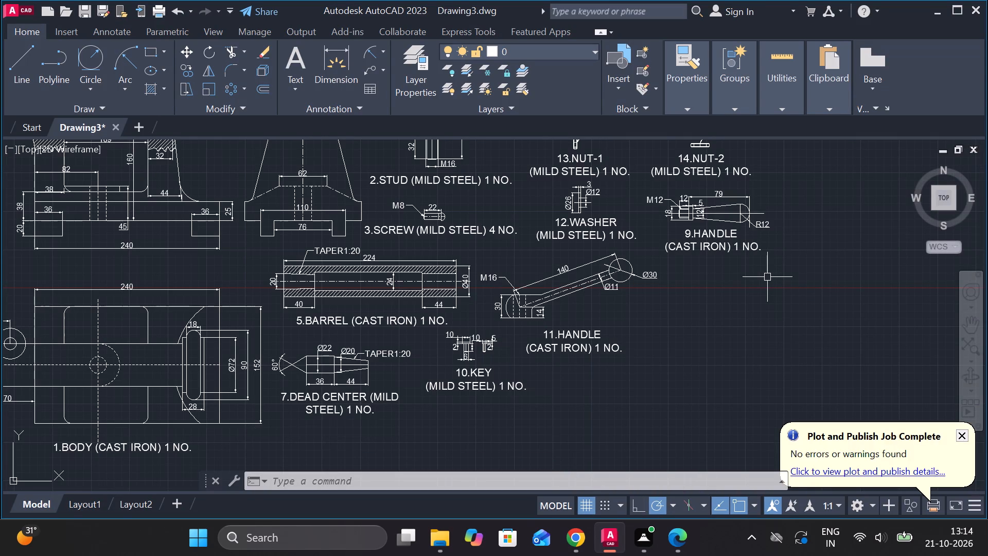
scroll(674, 294, "down", 1)
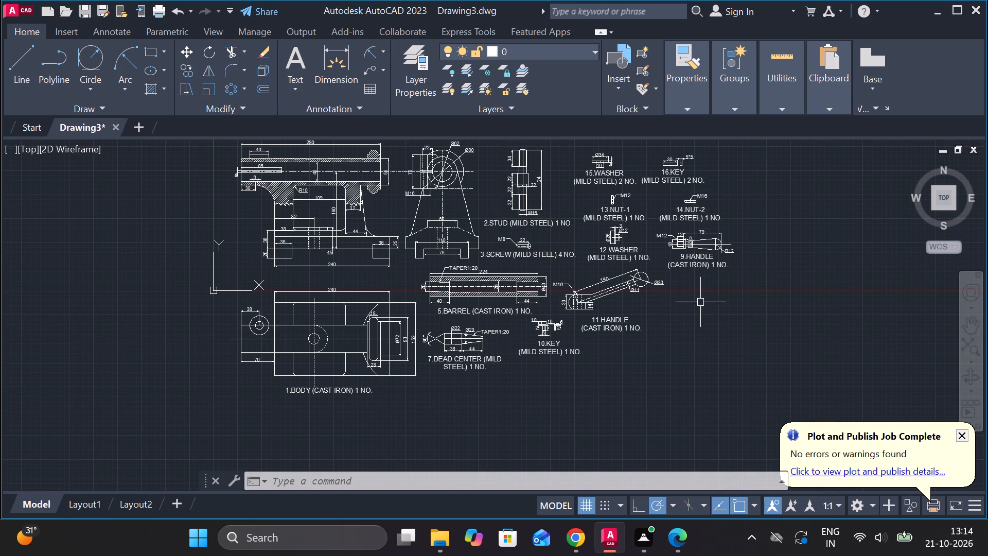
middle_click_drag(700, 302, 508, 302)
middle_click_drag(674, 259, 536, 291)
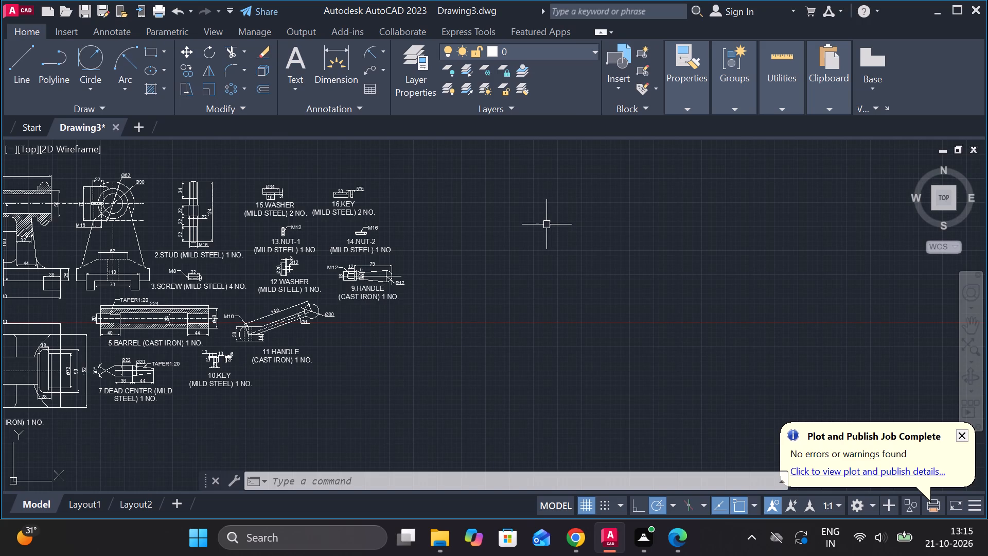
key("l")
key("Return")
left_click(534, 197)
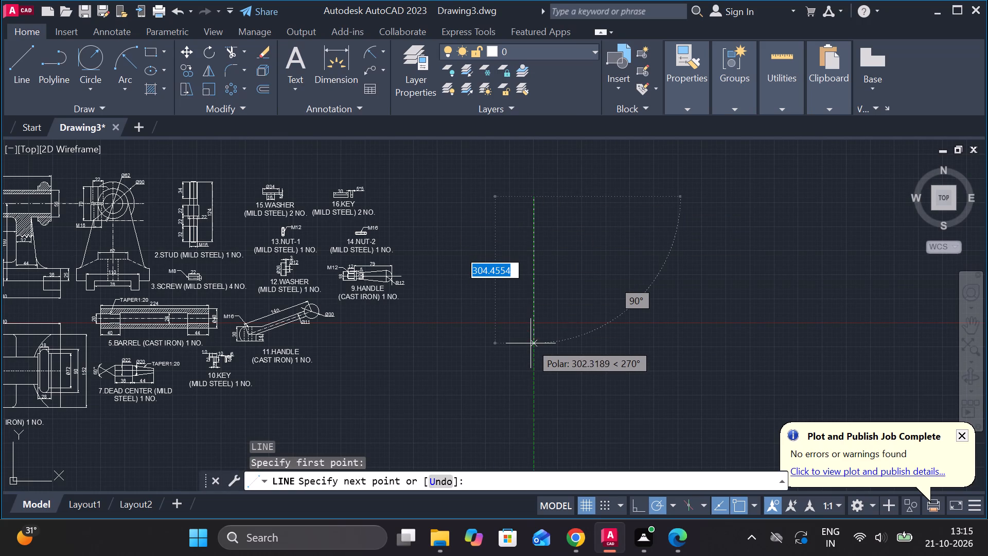
type("72")
key("space")
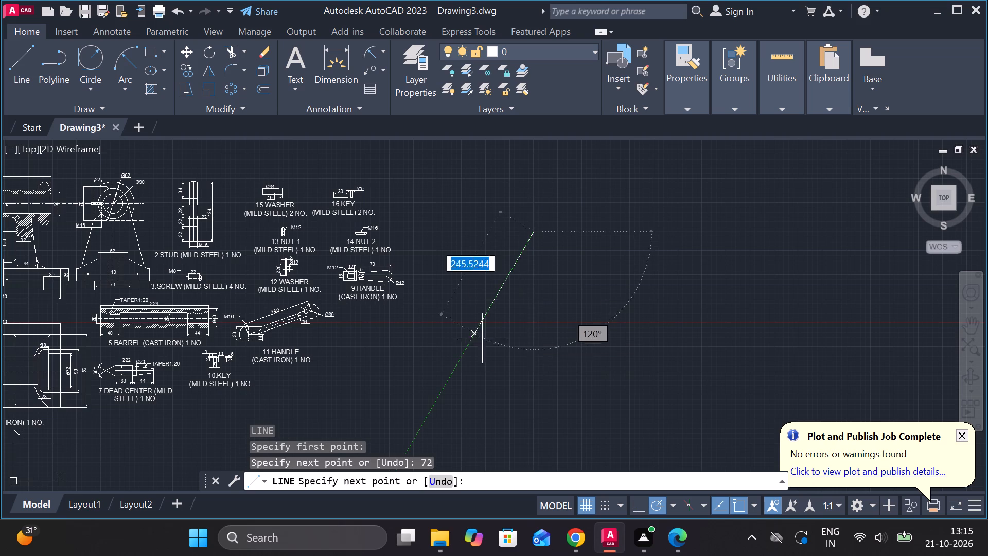
scroll(491, 245, "up", 2)
middle_click_drag(508, 257, 509, 355)
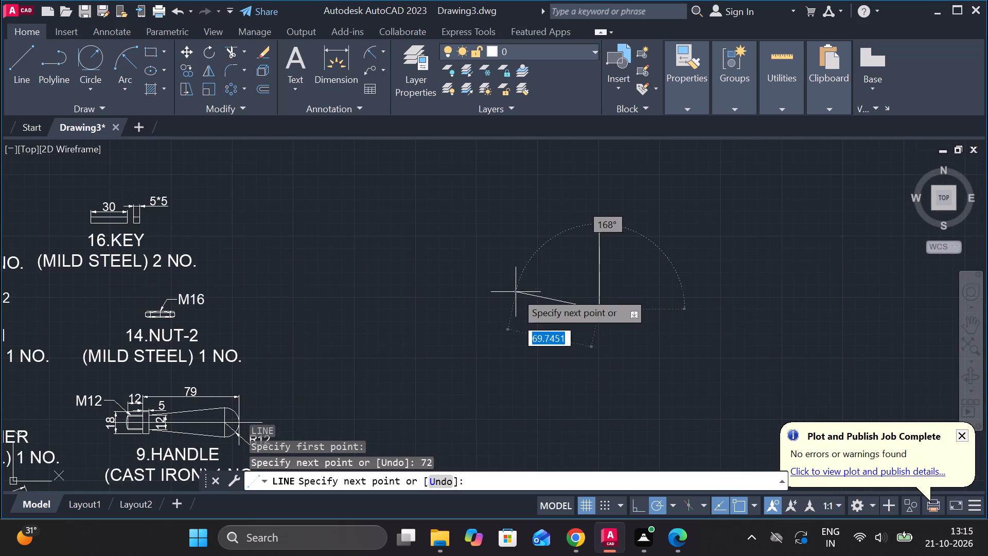
type("12")
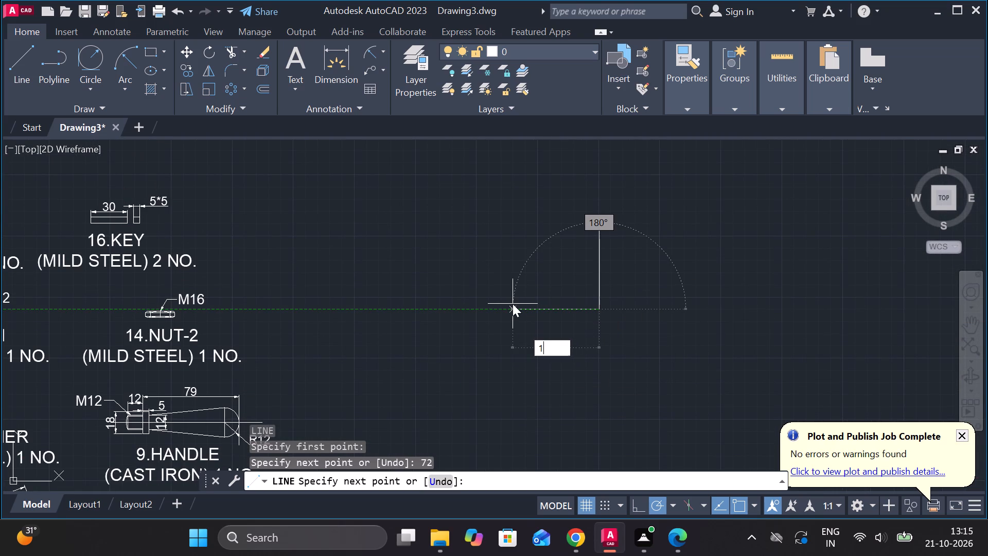
key("space")
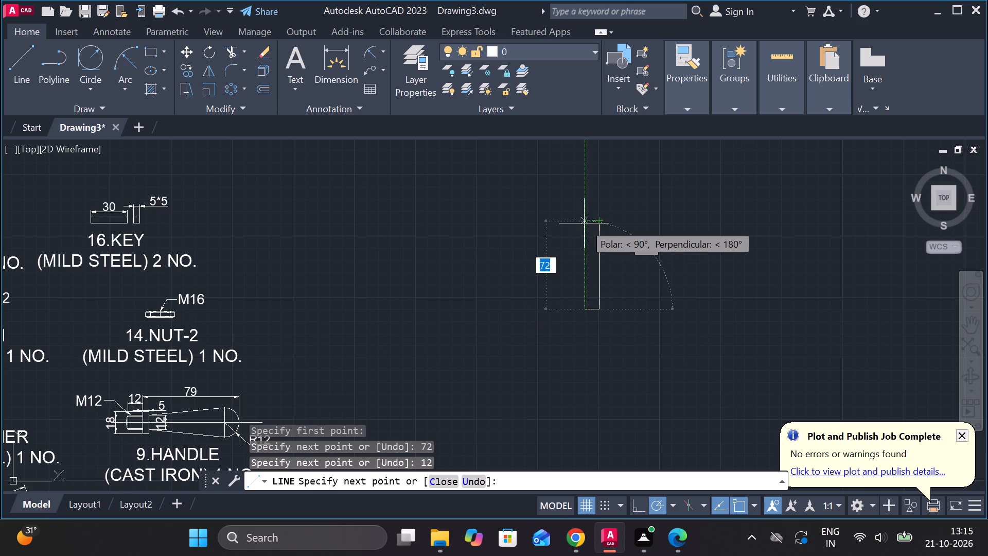
scroll(584, 223, "up", 2)
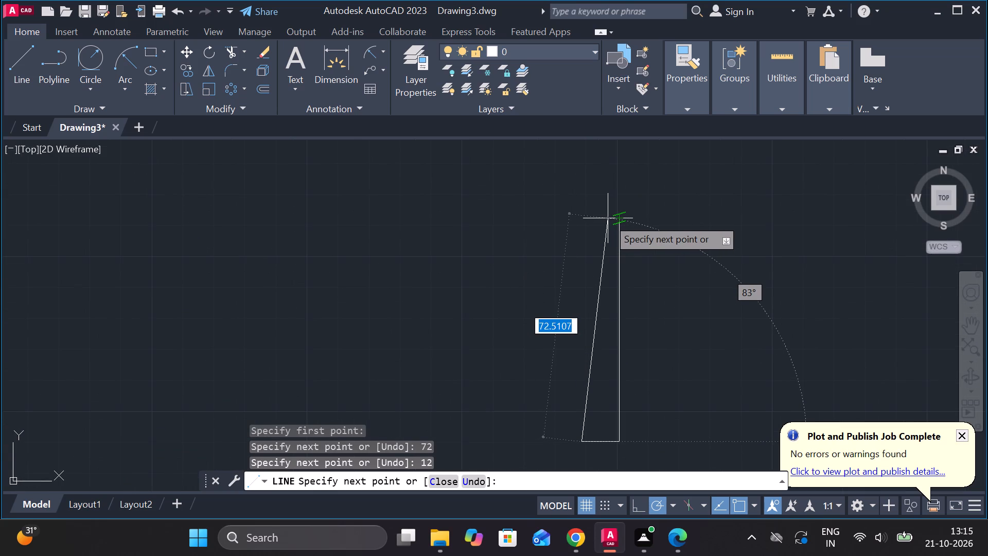
left_click(576, 218)
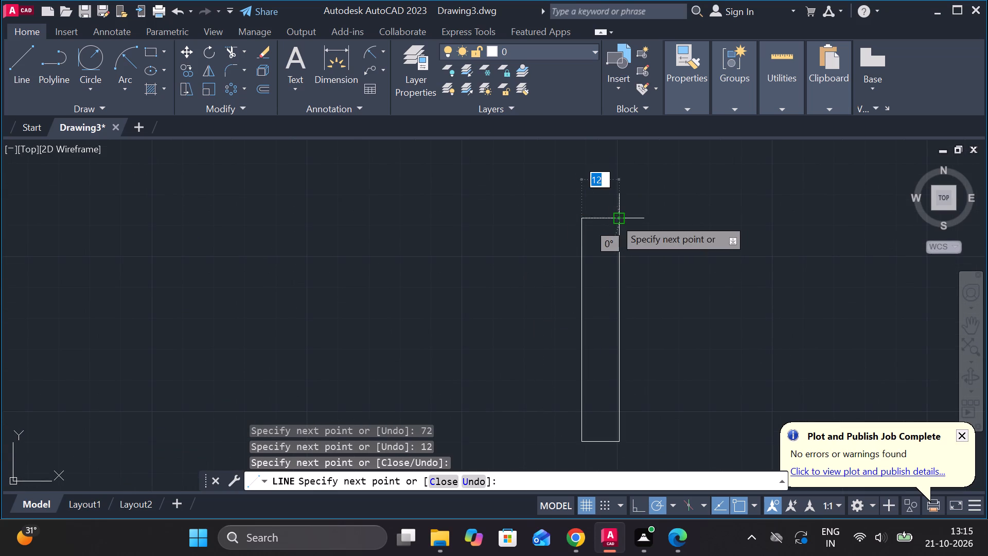
left_click(618, 218)
key("Escape")
Draw a horizontal line about 45 long leftward from the midpoint of the rectangle's left edge.
key("l")
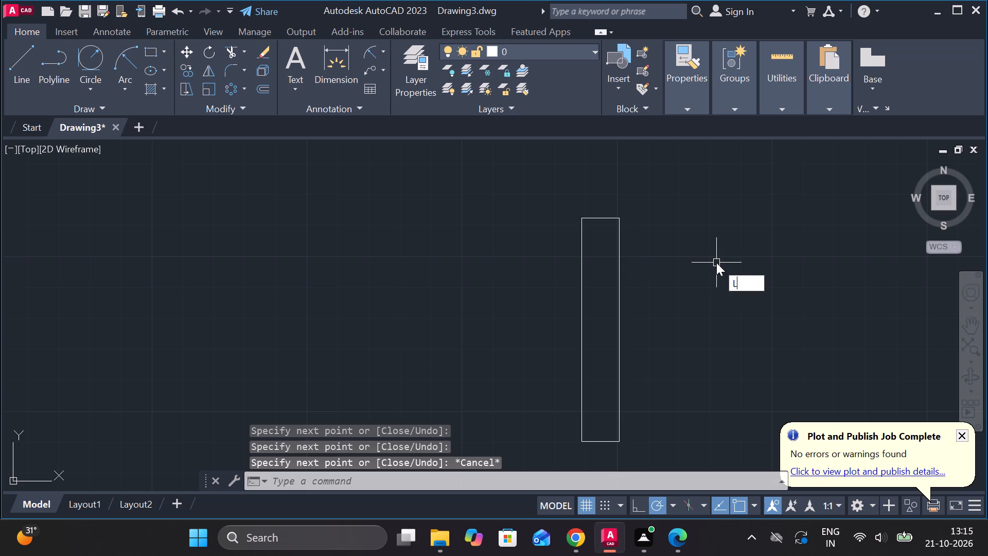
key("Return")
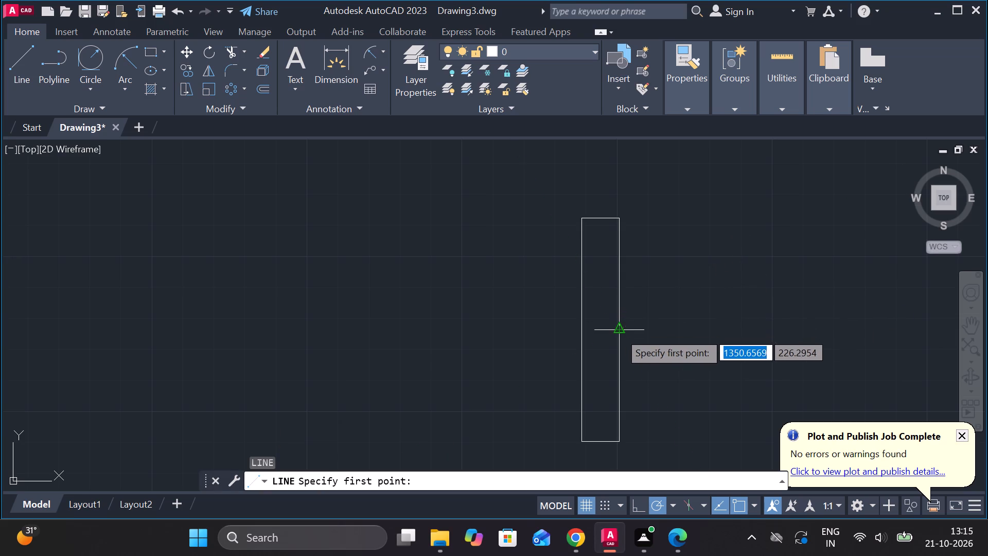
left_click(580, 332)
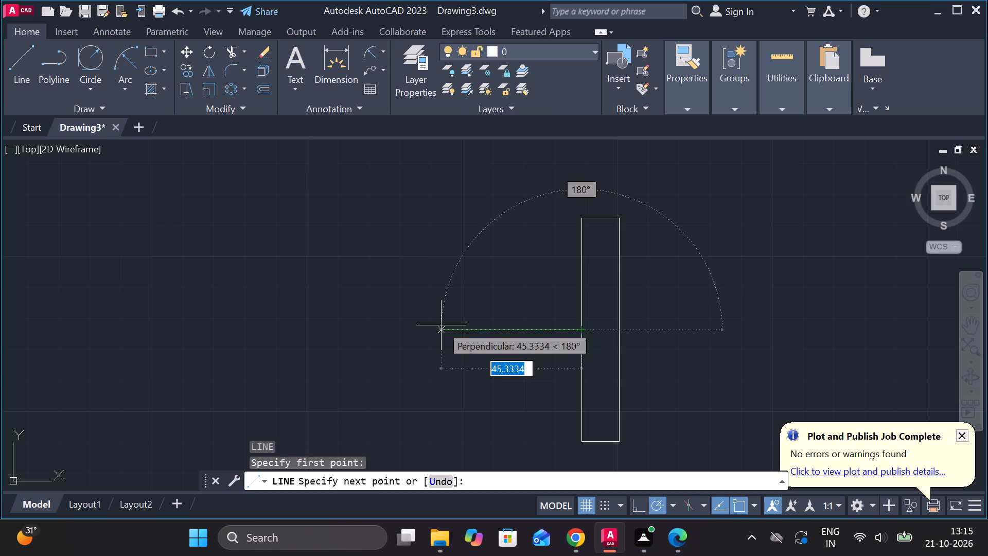
left_click(441, 325)
key("Escape")
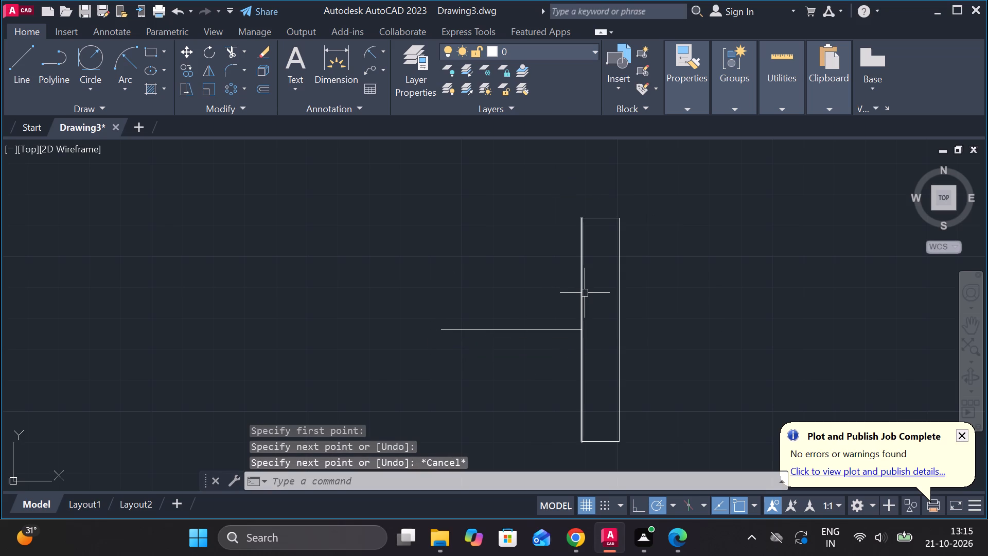
Offset the rectangle's left edge 6 outward to the left.
left_click(584, 285)
key("o")
key("Return")
key("Return")
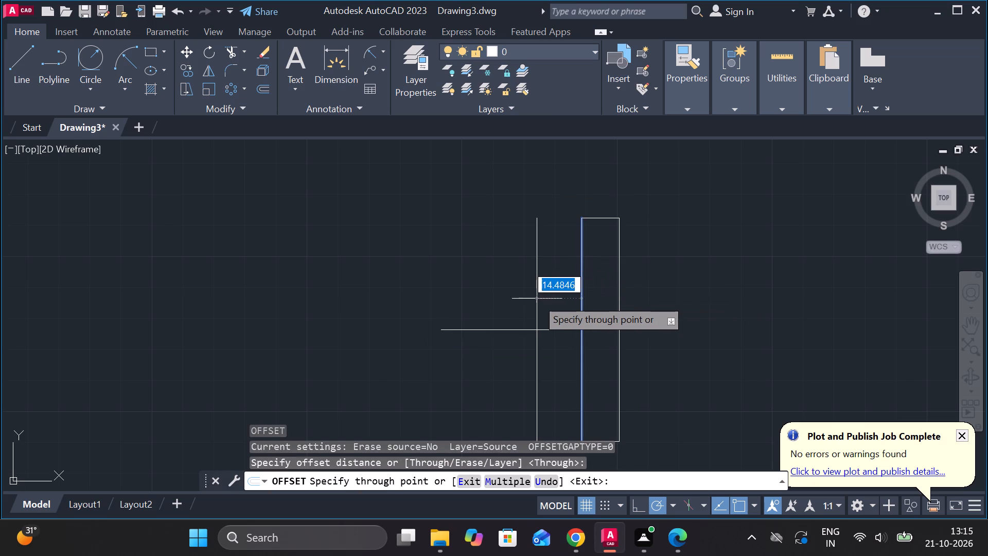
key("6")
key("Return")
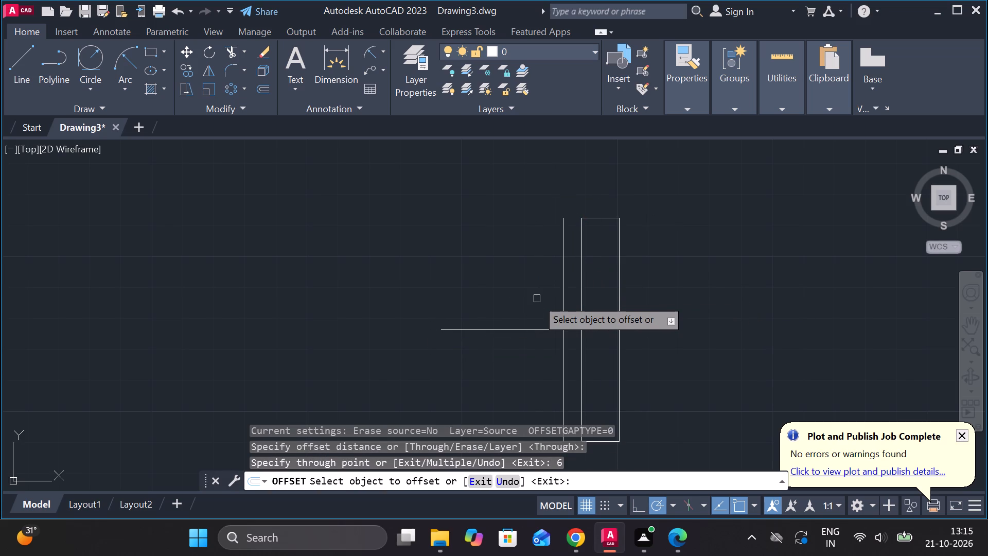
Offset the horizontal midline 20 above and 20 below.
left_click(527, 331)
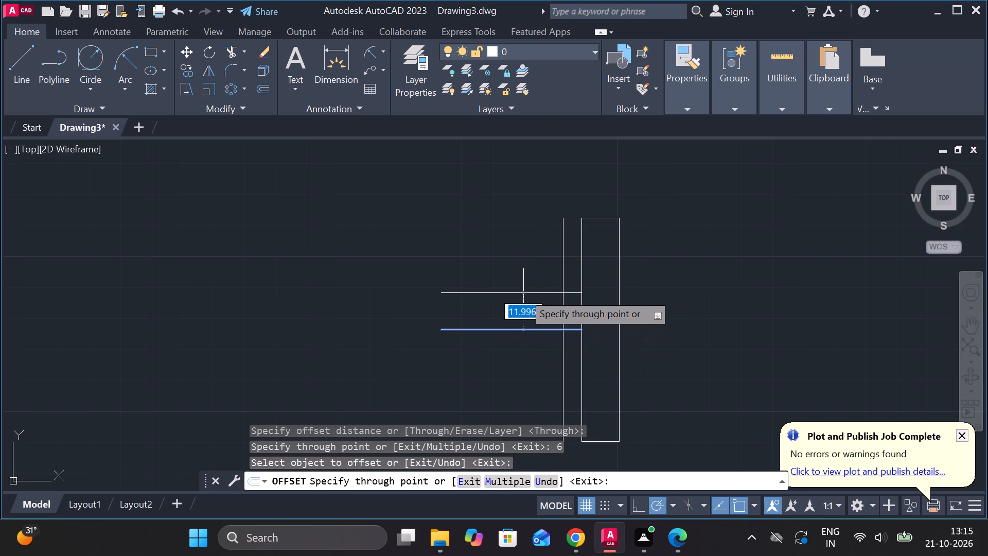
type("20")
key("Return")
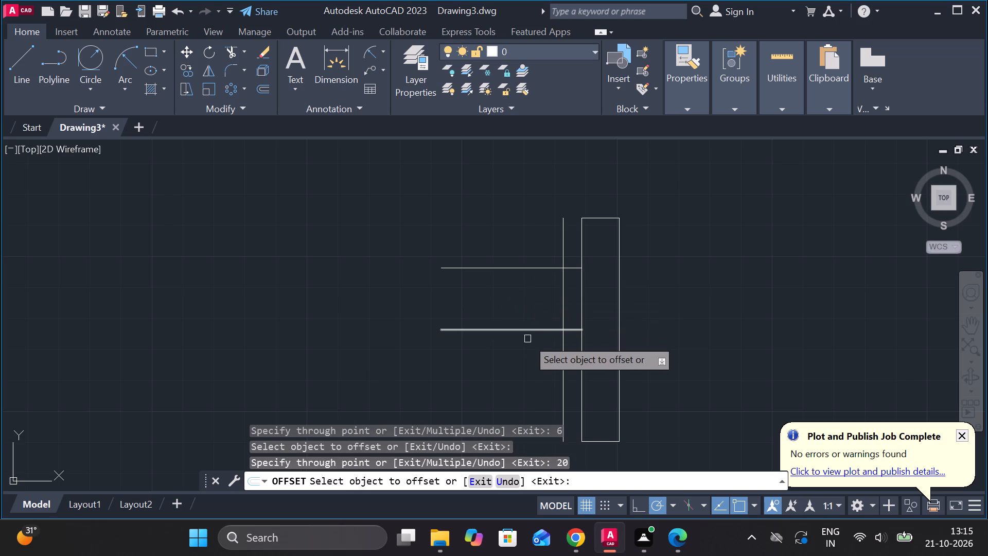
left_click(524, 333)
type("20")
key("Return")
middle_click_drag(658, 329, 636, 305)
key("Escape")
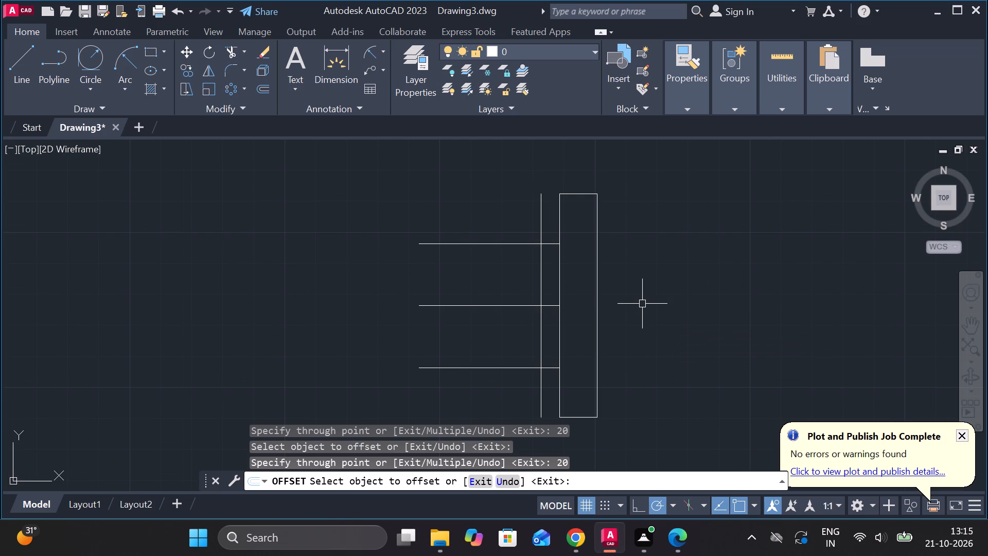
Trim the horizontal lines, the offset line's ends and the shared edge segments to leave a stepped outline with a projecting boss.
type("TR")
key("space")
left_click_drag(496, 195, 488, 396)
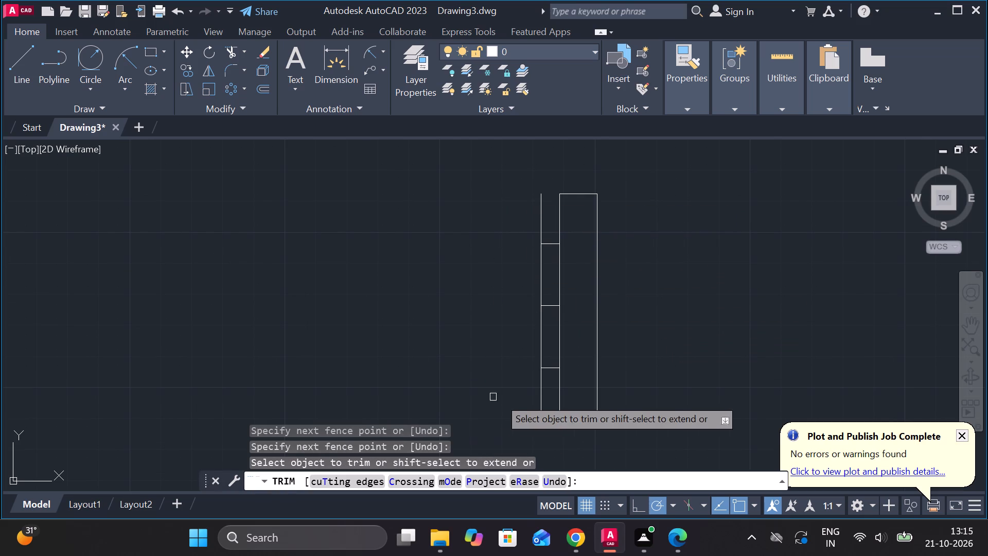
left_click(540, 392)
left_click(539, 219)
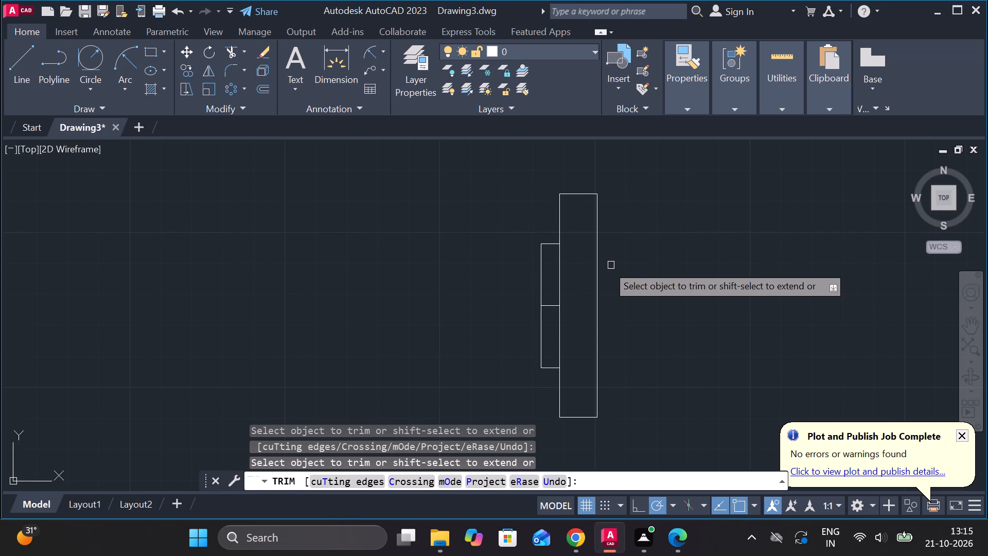
left_click(560, 254)
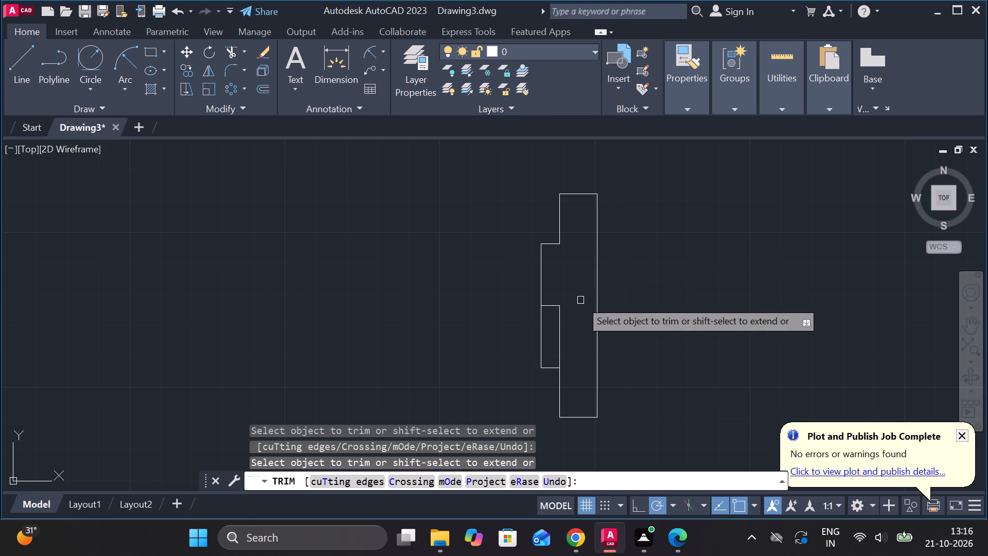
left_click(557, 343)
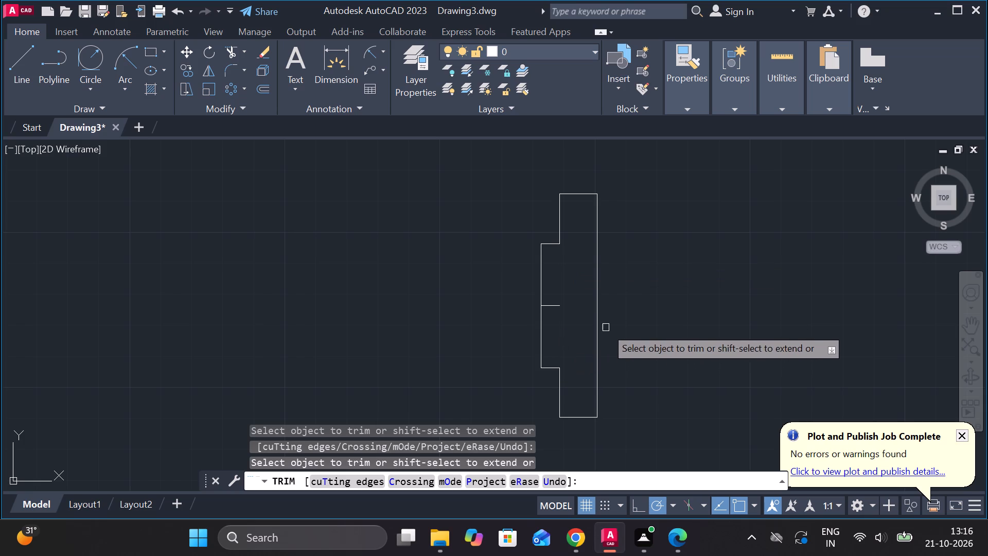
Stretch both ends of the short horizontal midline so it extends past the outline's left and right edges.
key("Escape")
left_click(562, 306)
left_click(562, 306)
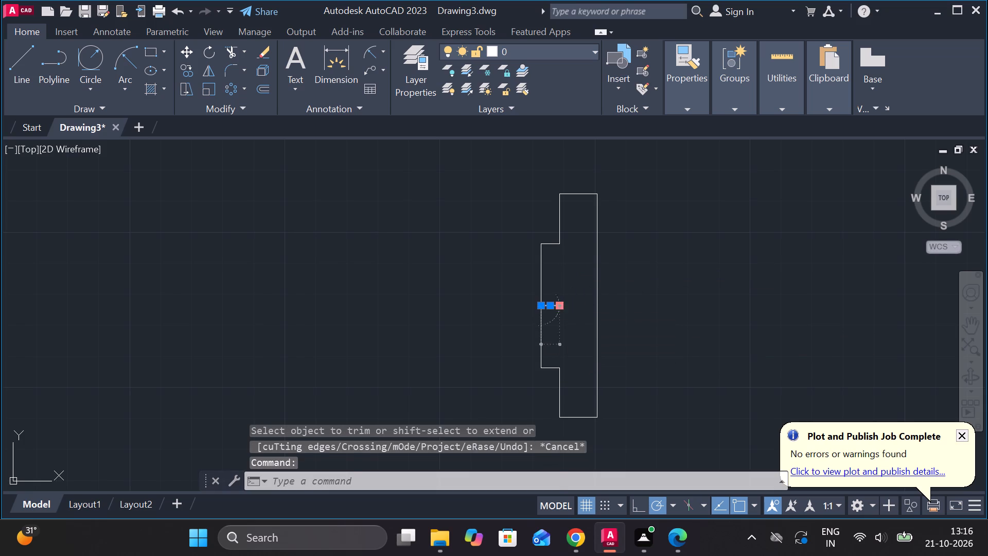
left_click(615, 309)
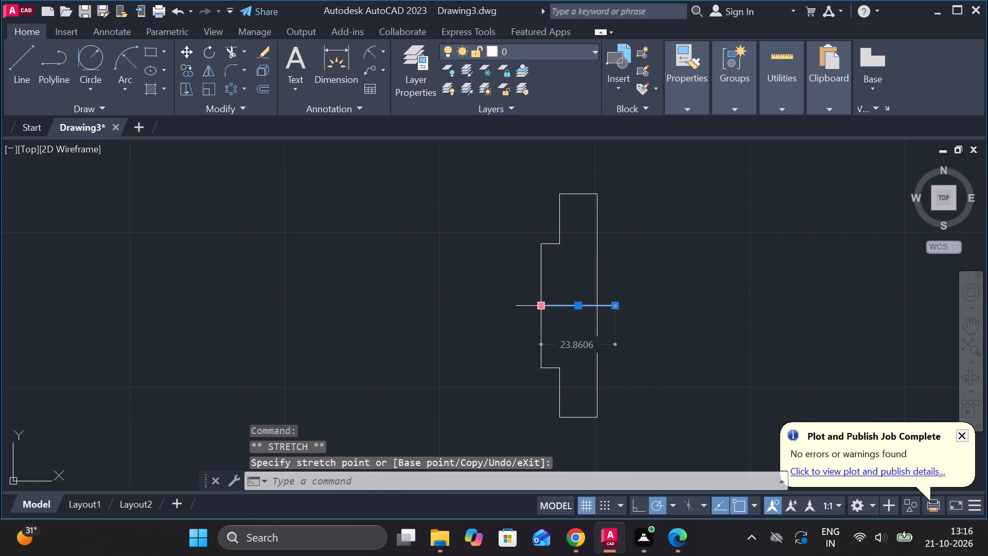
left_click(542, 306)
left_click(517, 303)
key("Escape")
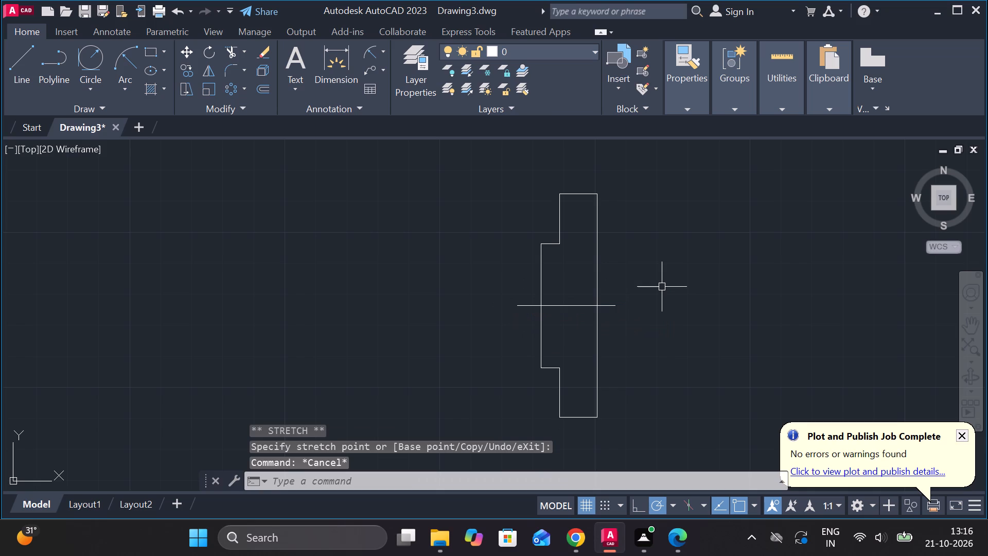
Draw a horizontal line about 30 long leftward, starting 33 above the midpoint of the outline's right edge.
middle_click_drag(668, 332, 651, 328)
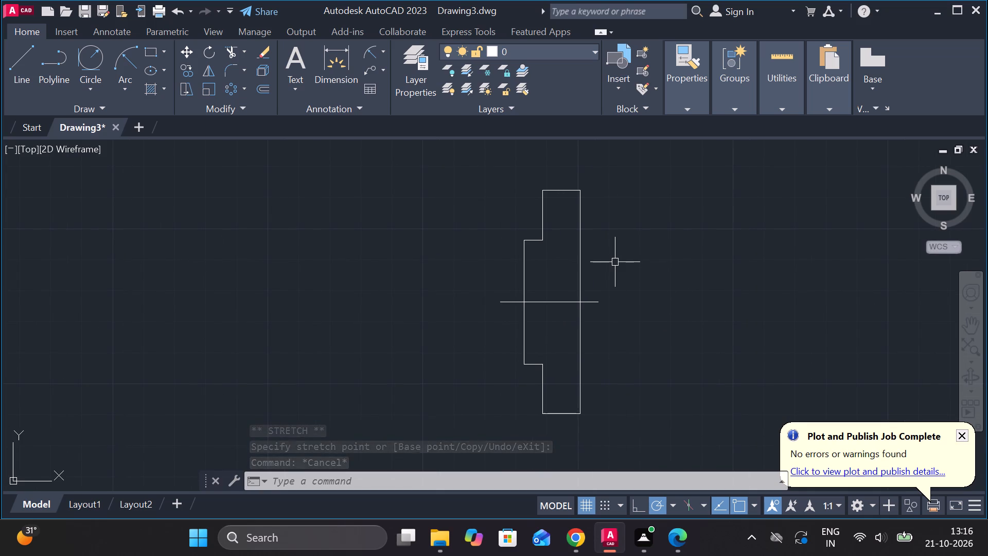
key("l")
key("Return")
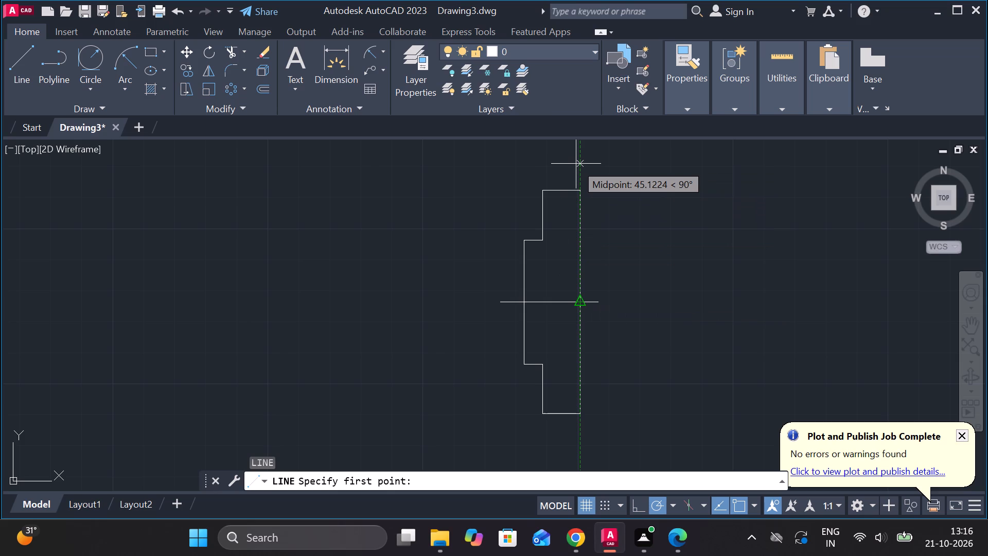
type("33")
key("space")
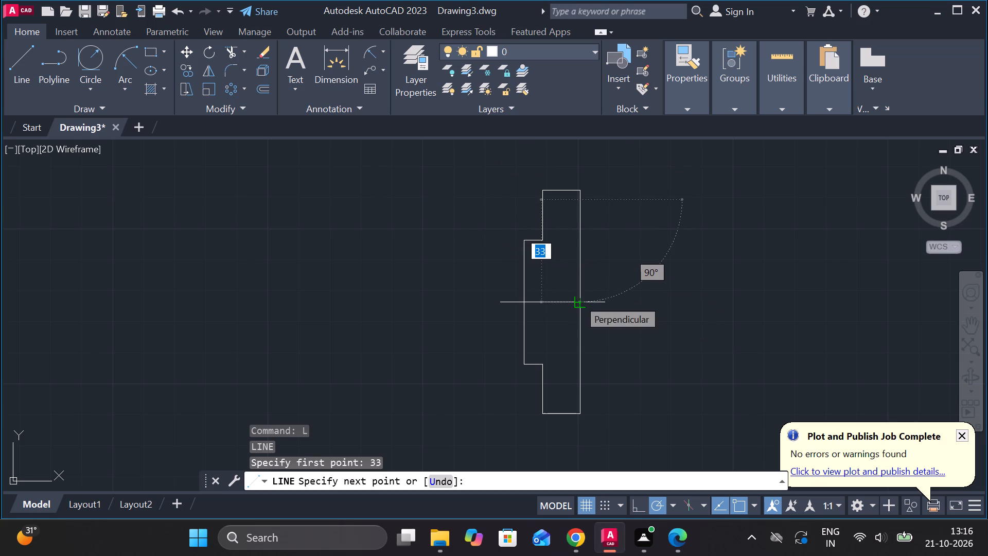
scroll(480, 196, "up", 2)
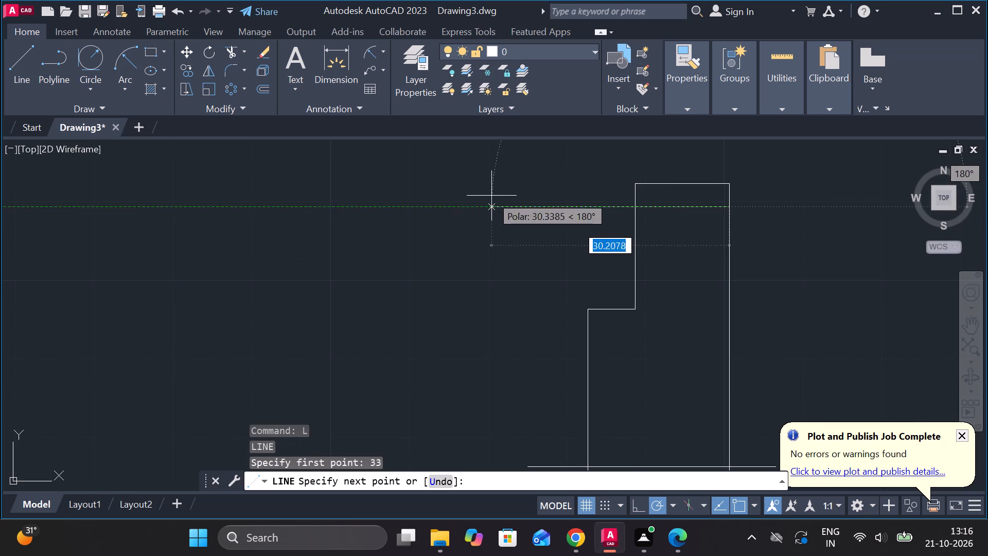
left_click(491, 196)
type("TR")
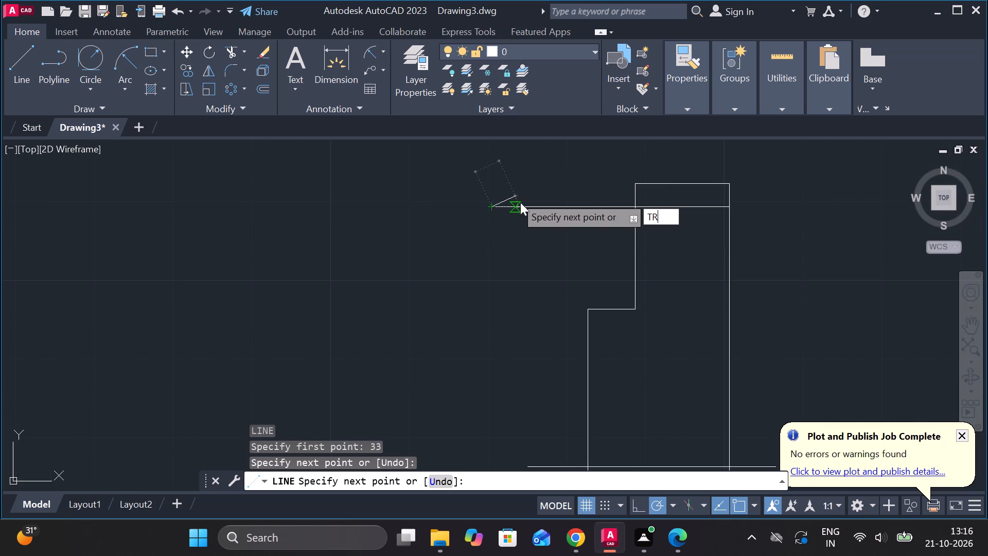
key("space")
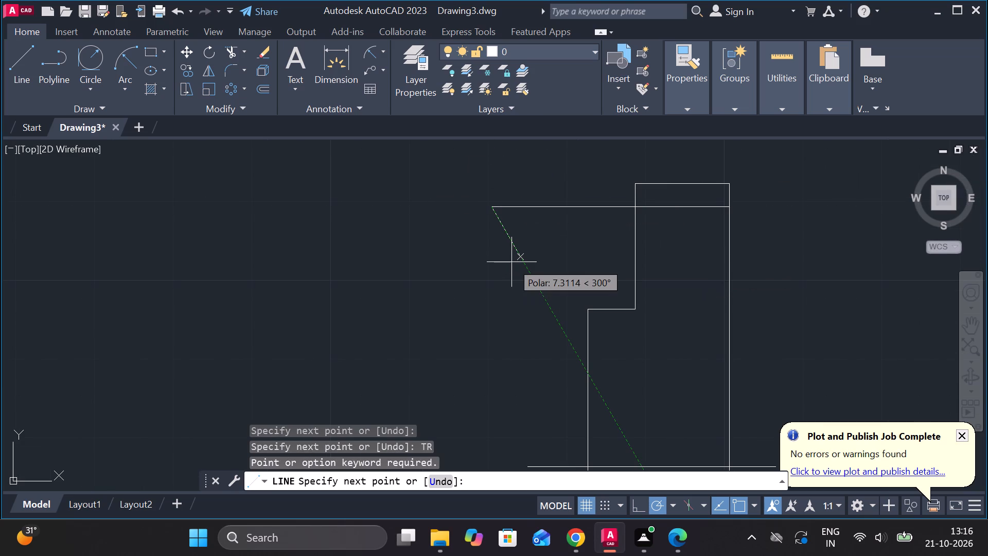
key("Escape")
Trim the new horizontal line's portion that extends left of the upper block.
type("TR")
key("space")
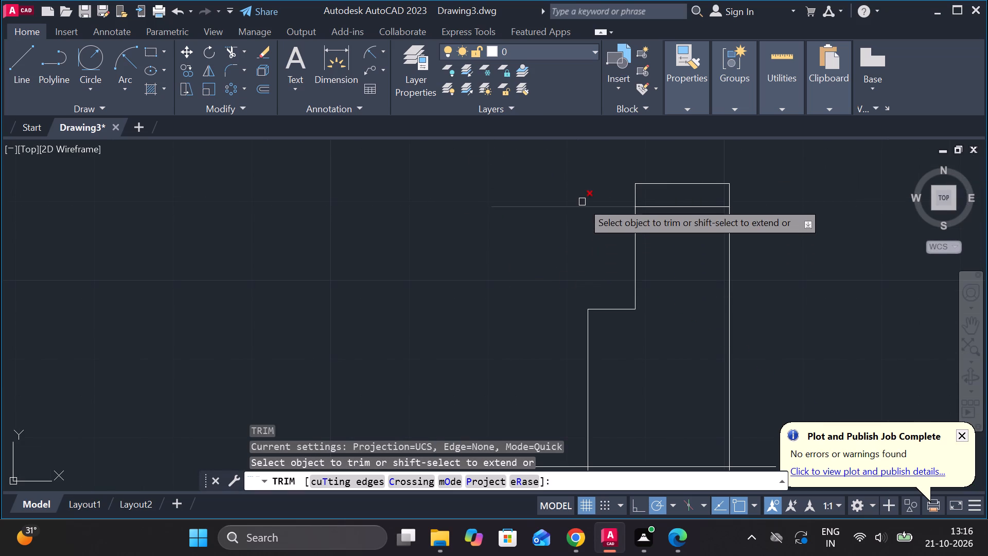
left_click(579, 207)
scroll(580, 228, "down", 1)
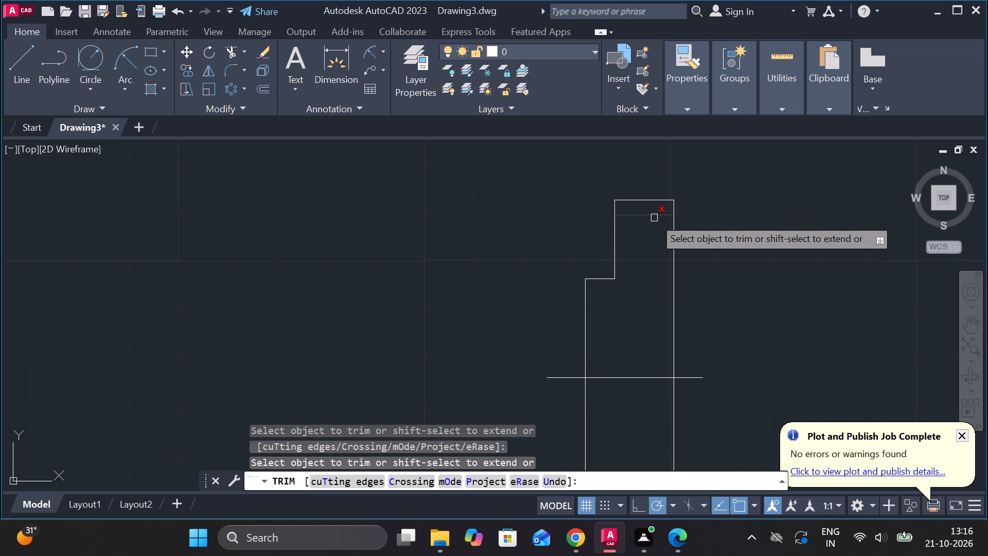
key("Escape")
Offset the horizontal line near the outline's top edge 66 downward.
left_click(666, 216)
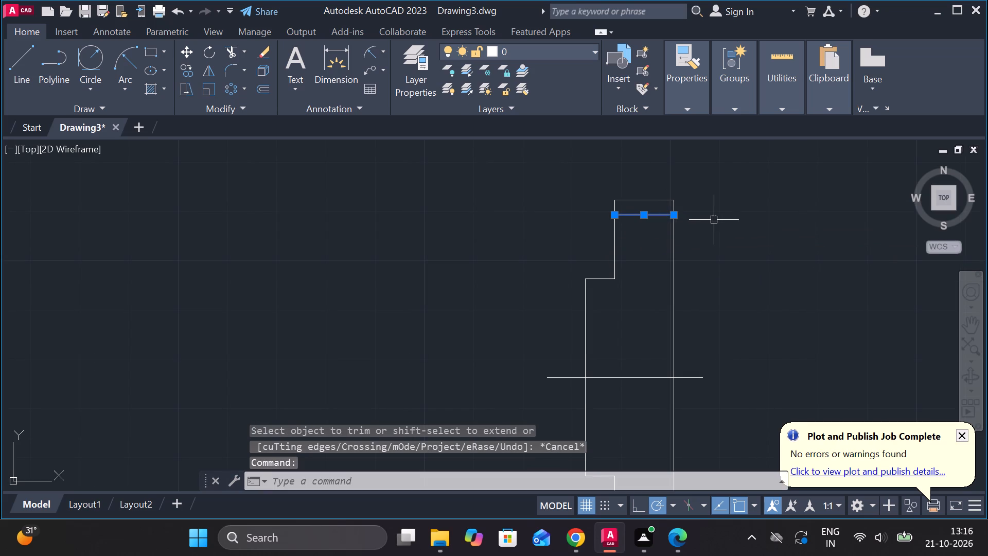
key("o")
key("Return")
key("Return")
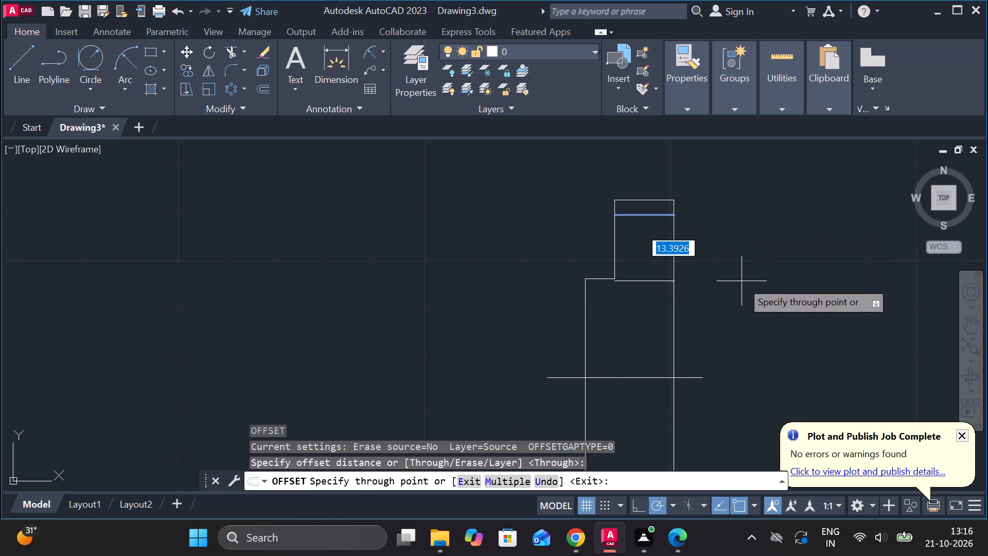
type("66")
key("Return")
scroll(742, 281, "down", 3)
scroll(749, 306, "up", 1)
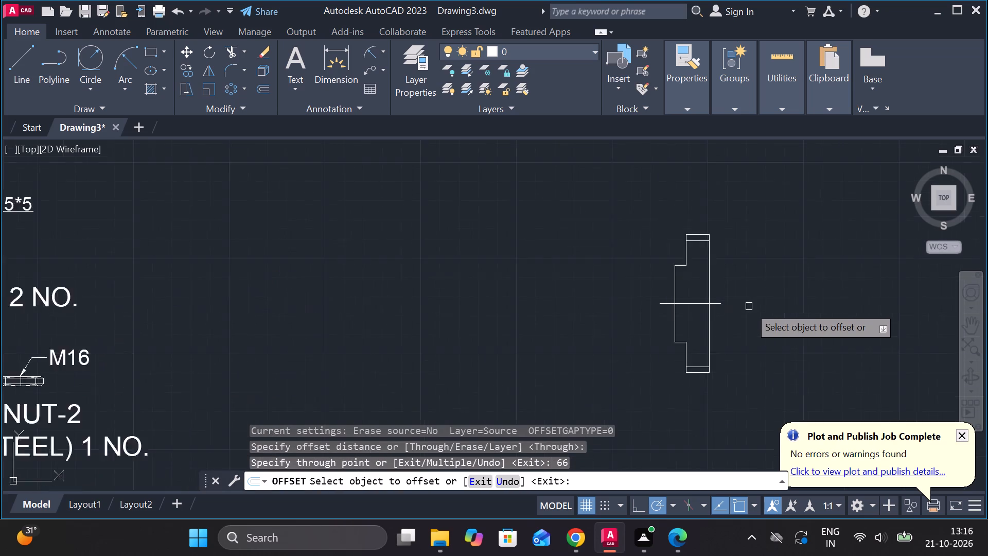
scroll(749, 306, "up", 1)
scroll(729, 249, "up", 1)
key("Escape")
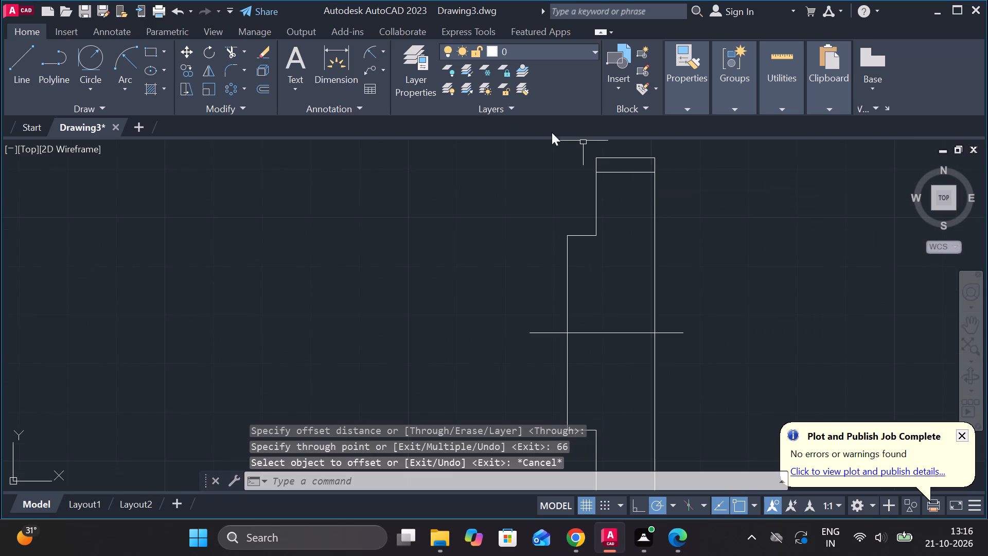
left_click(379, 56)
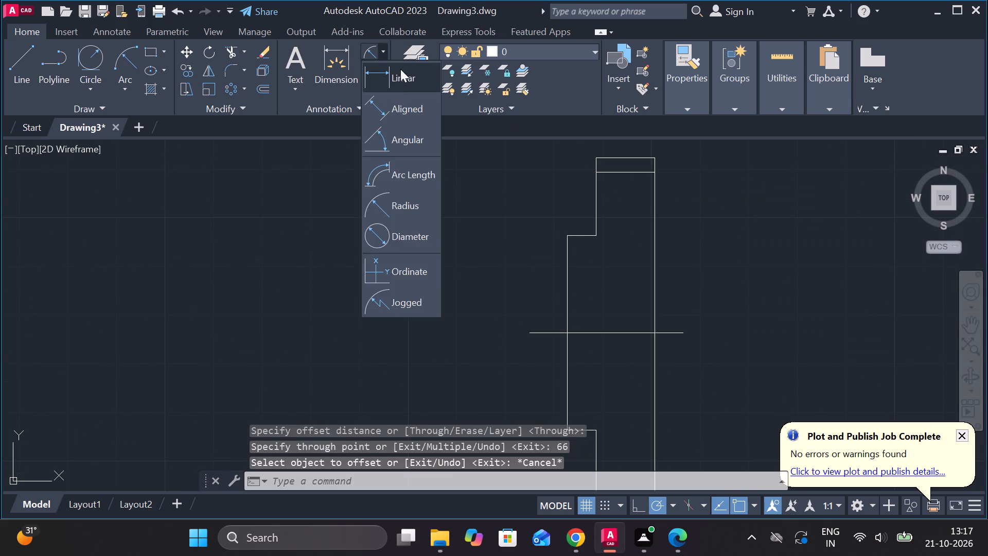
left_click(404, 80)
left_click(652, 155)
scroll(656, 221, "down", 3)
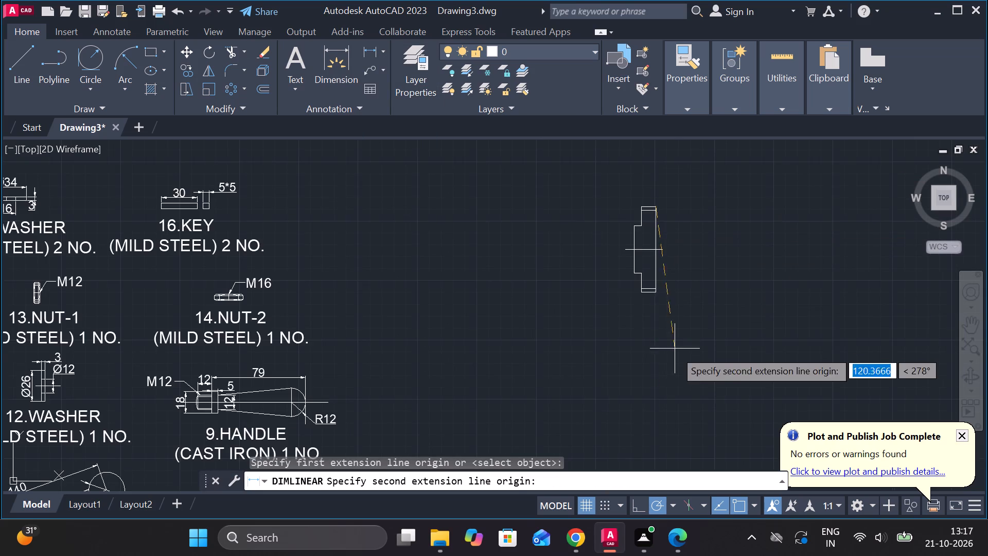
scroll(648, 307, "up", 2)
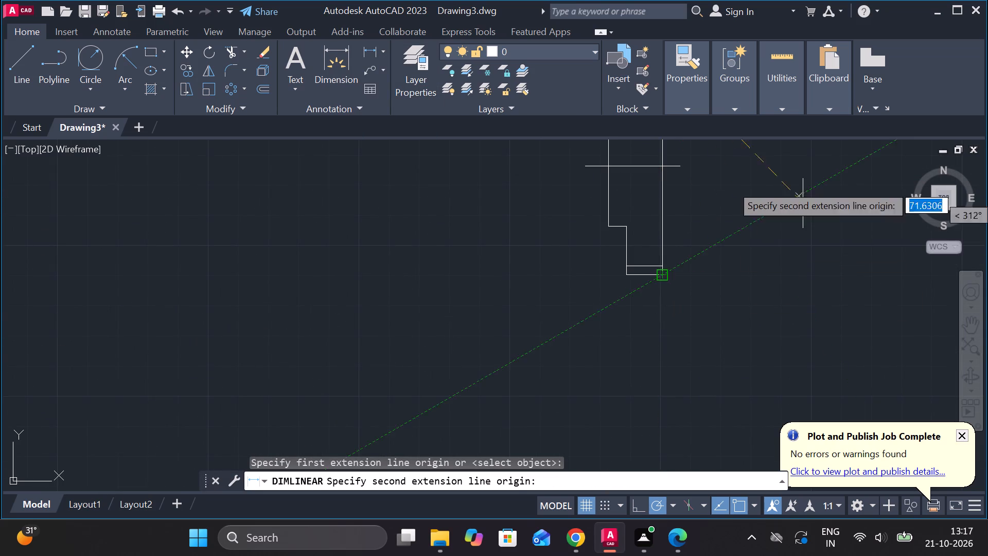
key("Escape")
Offset the horizontal midline 10 above and 10 below.
scroll(736, 208, "down", 1)
middle_click_drag(708, 251, 683, 281)
scroll(678, 232, "up", 1)
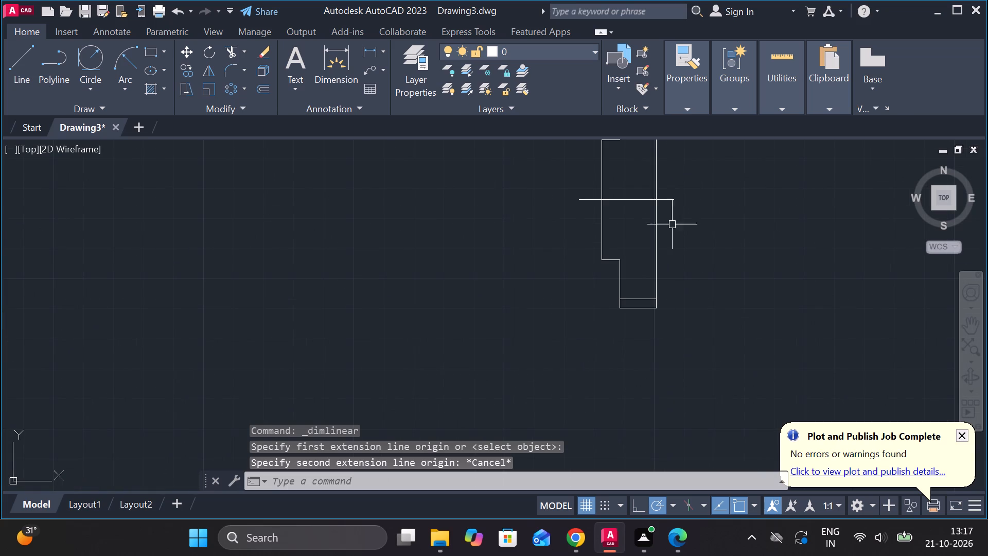
left_click(632, 200)
key("o")
key("Return")
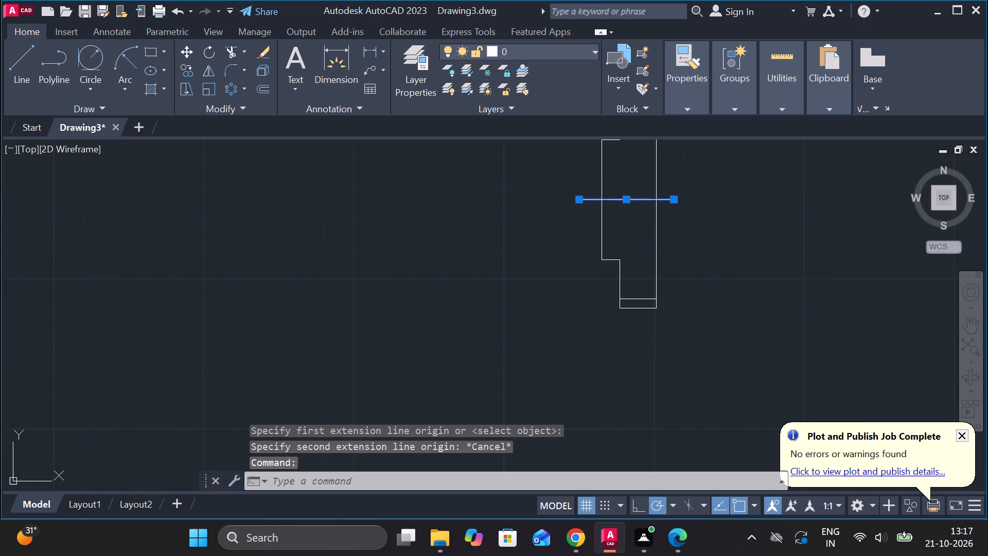
key("Return")
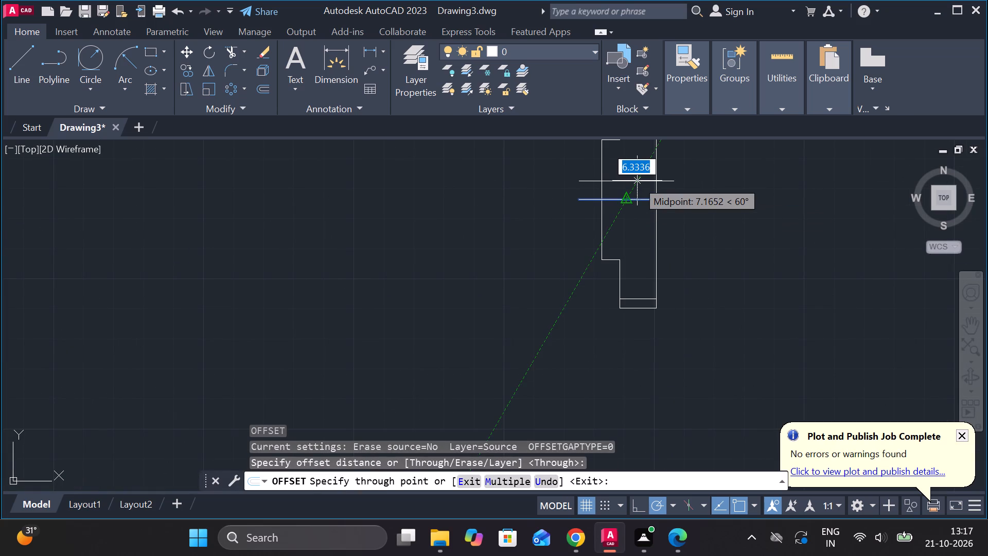
type("10")
key("Return")
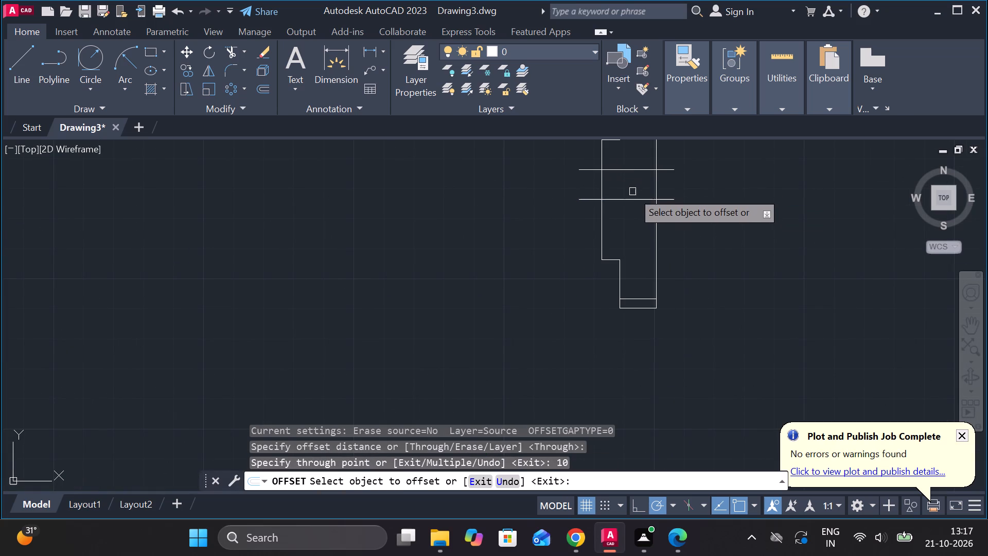
left_click(632, 198)
type("10")
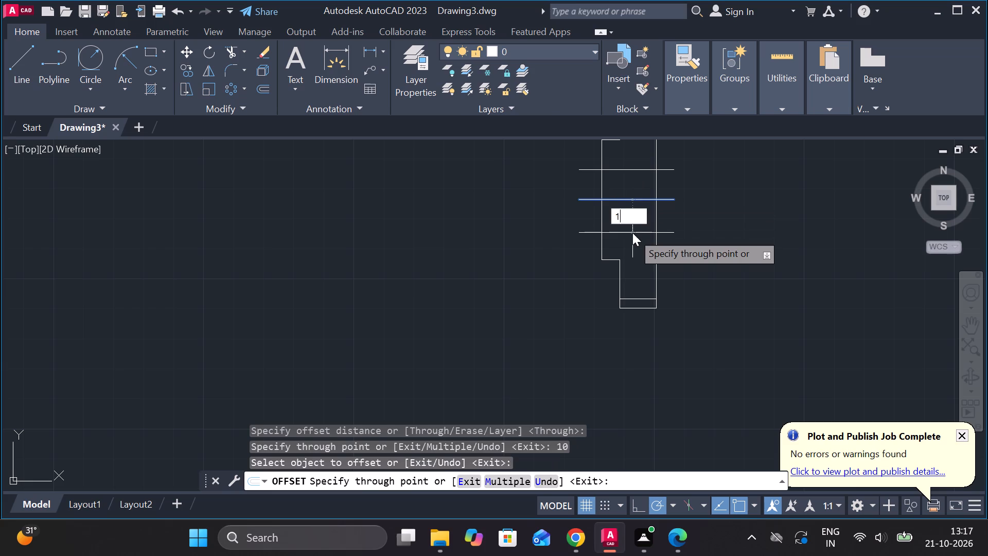
key("Return")
key("Escape")
Trim the ends of the two offset lines that project beyond the outline's left and right edges.
type("TR")
key("space")
left_click(594, 170)
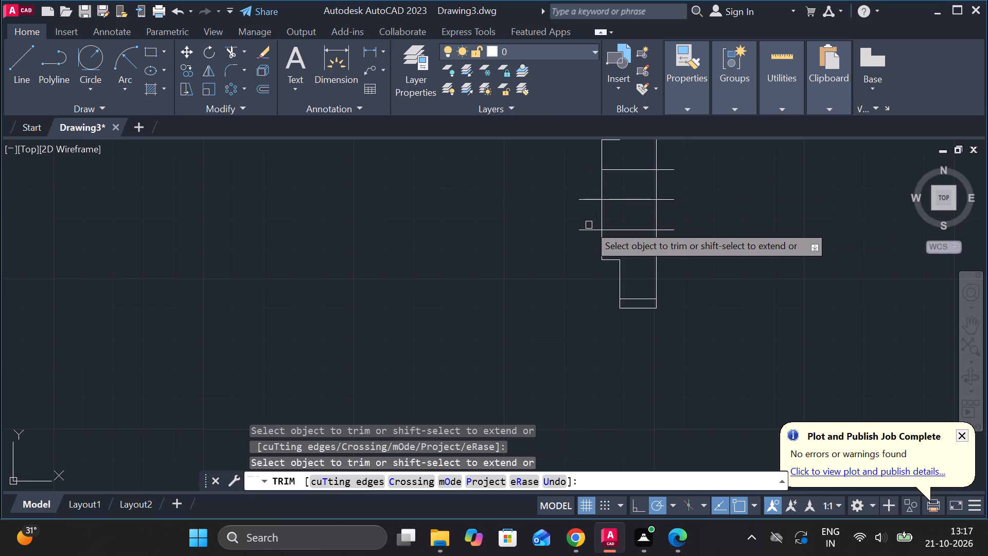
left_click(589, 231)
left_click(671, 235)
left_click(667, 229)
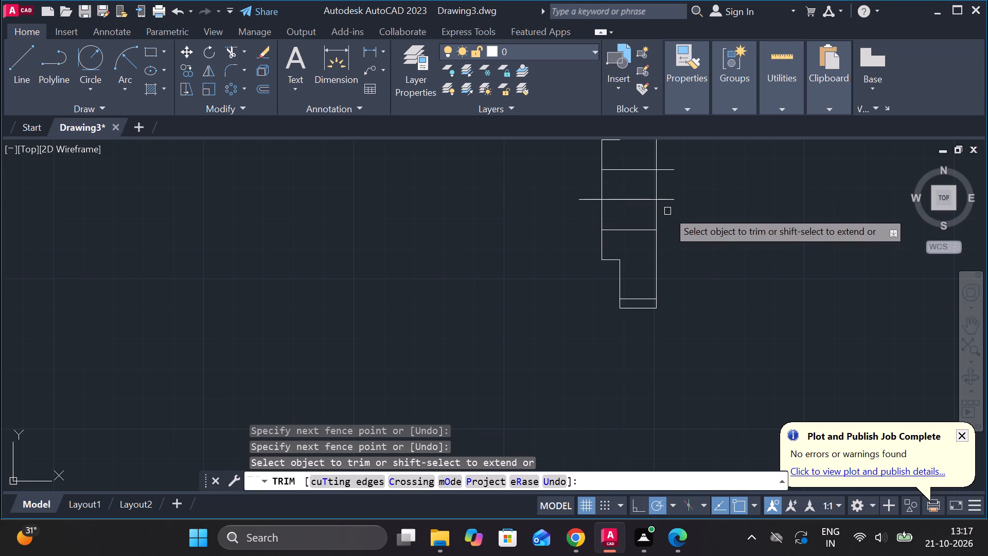
left_click(668, 170)
middle_click_drag(720, 207, 627, 256)
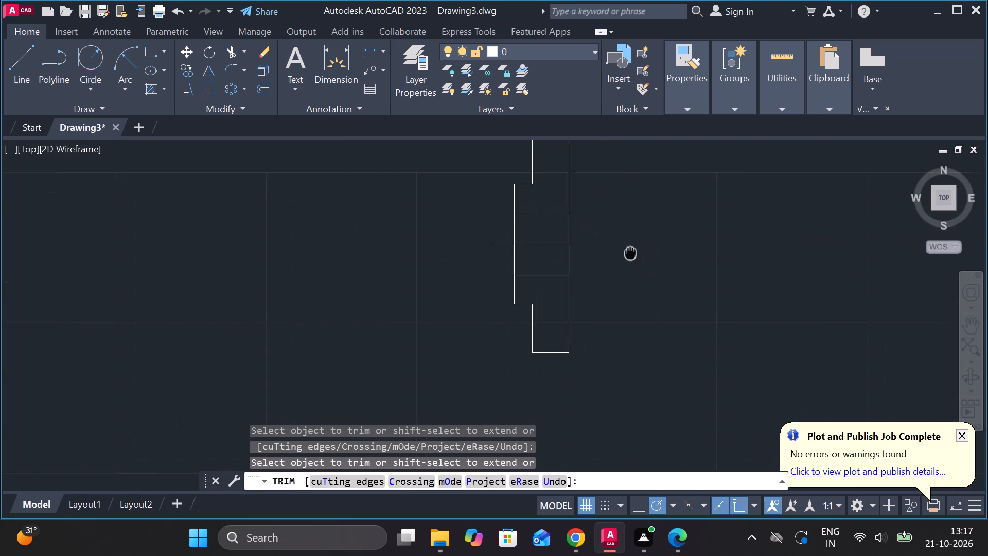
middle_click_drag(627, 256, 627, 257)
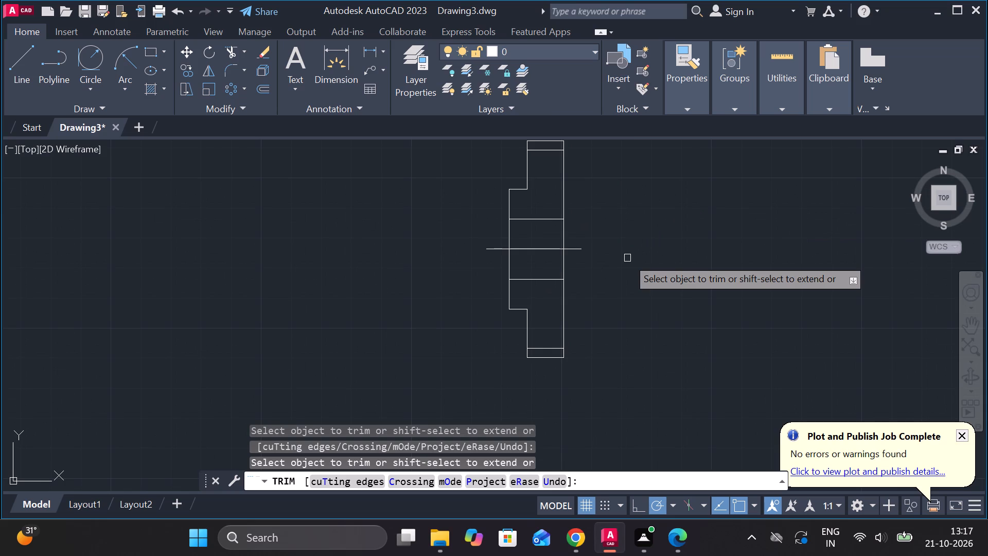
scroll(625, 224, "up", 1)
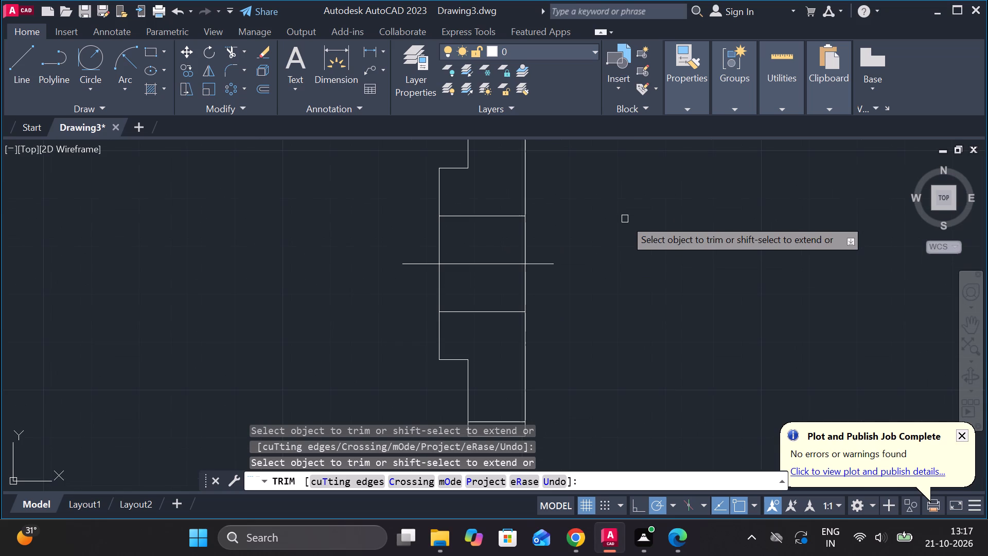
scroll(618, 227, "down", 1)
key("Escape")
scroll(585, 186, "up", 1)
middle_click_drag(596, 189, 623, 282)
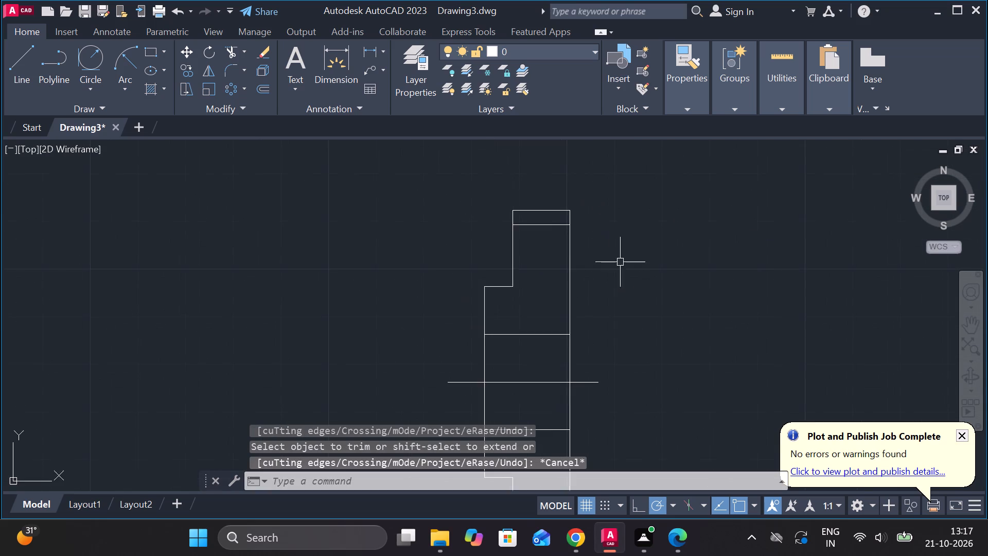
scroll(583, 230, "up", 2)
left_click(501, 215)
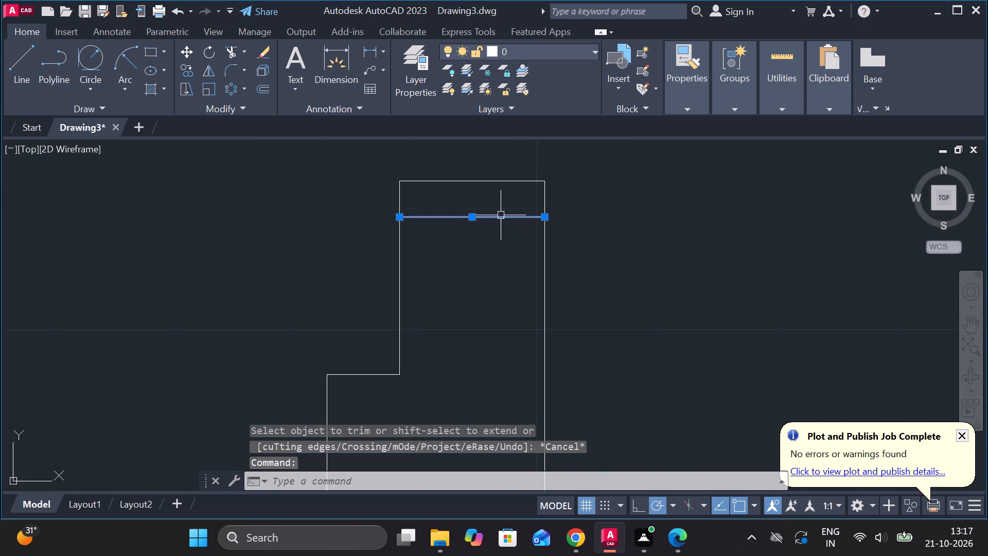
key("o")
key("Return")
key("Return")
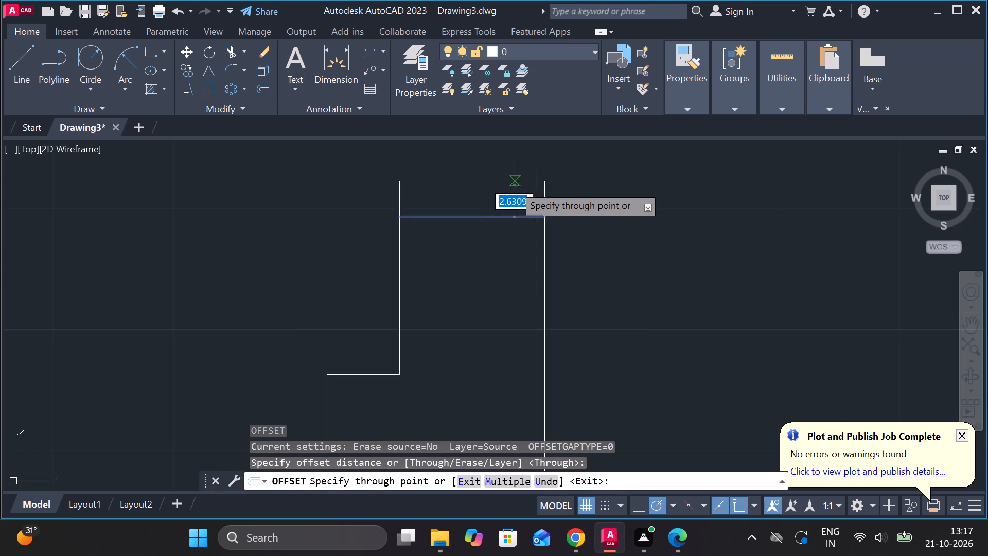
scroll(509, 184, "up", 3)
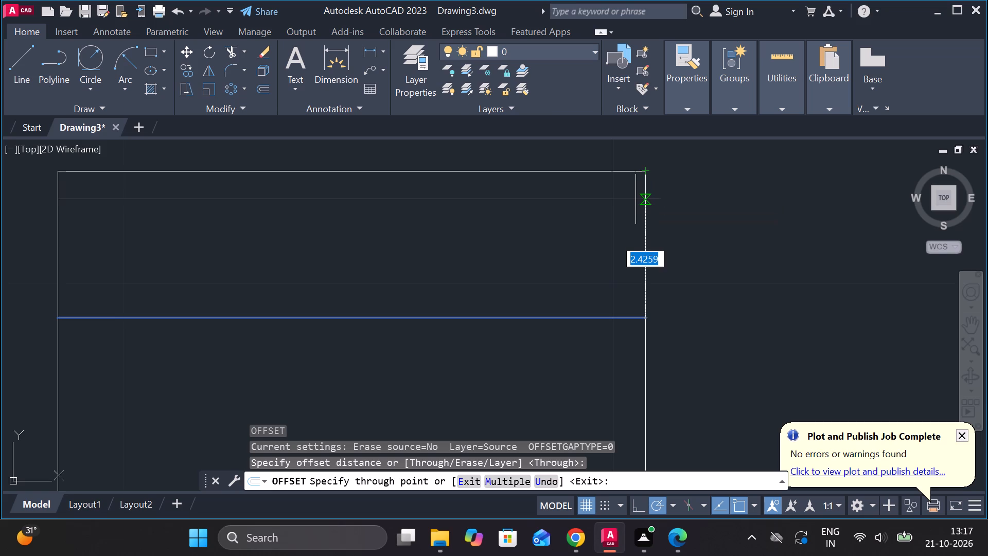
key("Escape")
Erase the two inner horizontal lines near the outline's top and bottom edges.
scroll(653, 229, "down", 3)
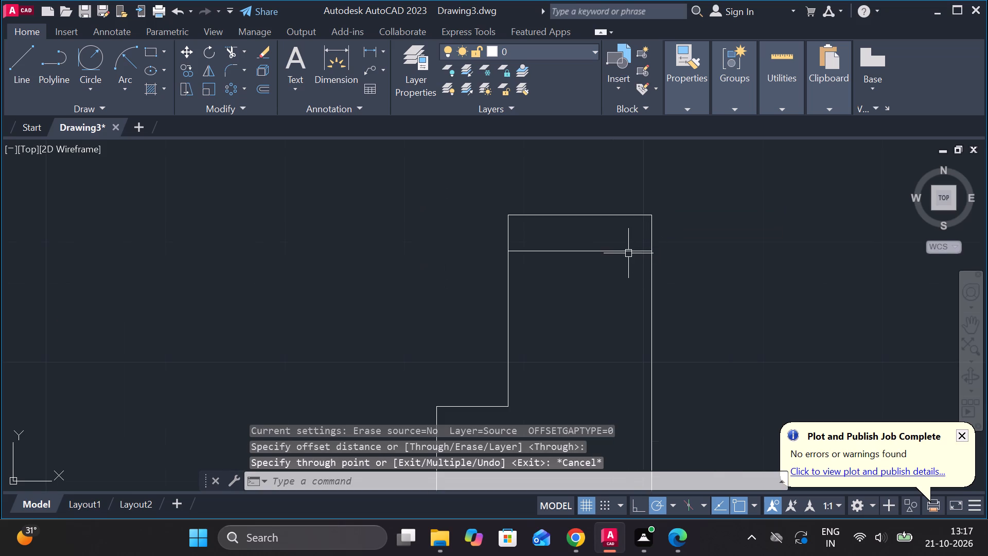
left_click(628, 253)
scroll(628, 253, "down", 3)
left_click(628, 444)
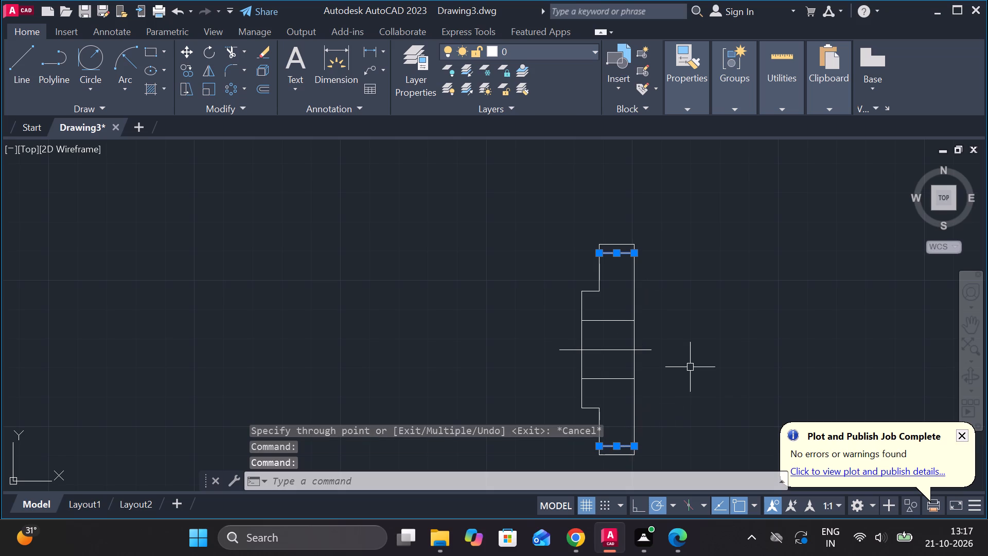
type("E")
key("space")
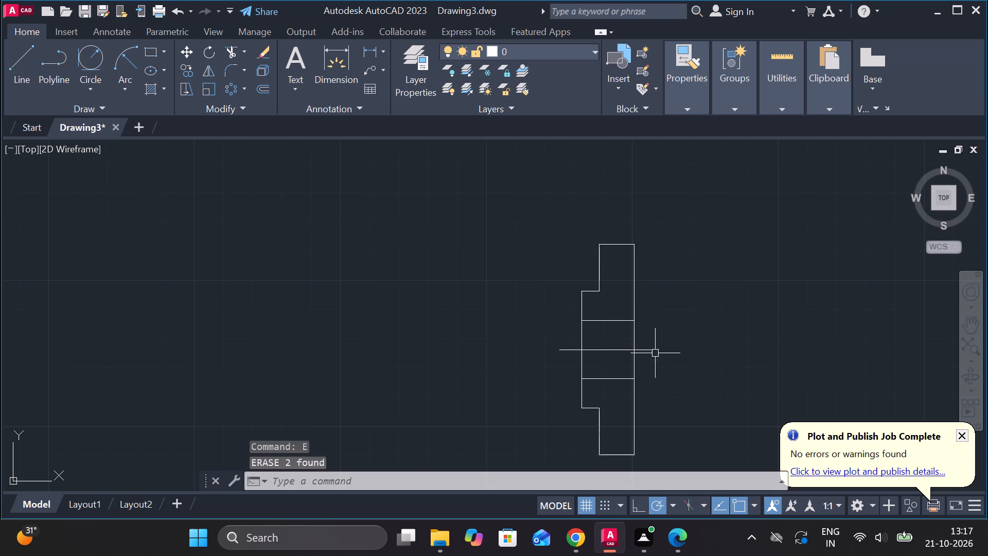
Offset the part's horizontal centreline 28 above and 28 below.
left_click(650, 351)
key("o")
key("Return")
key("Return")
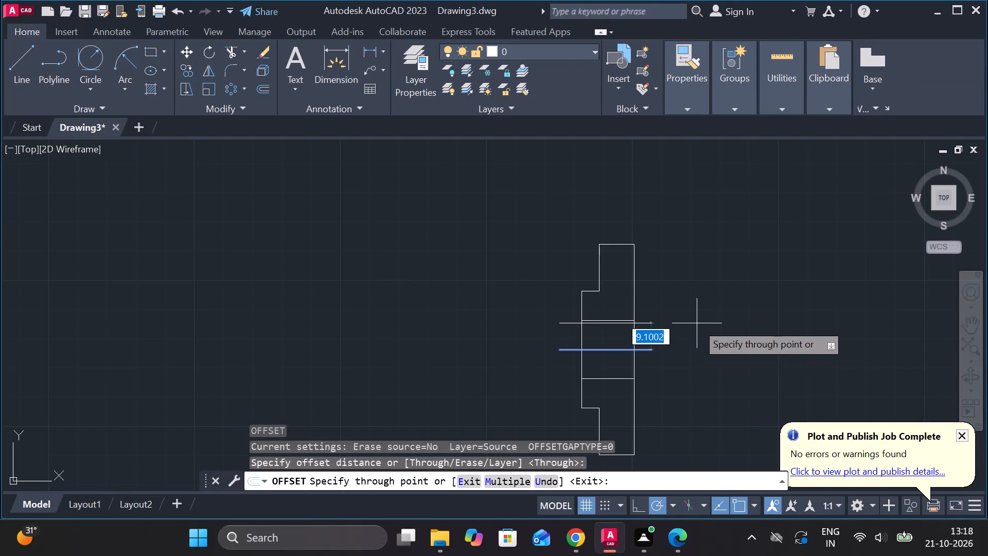
key("2")
key("8")
key("Return")
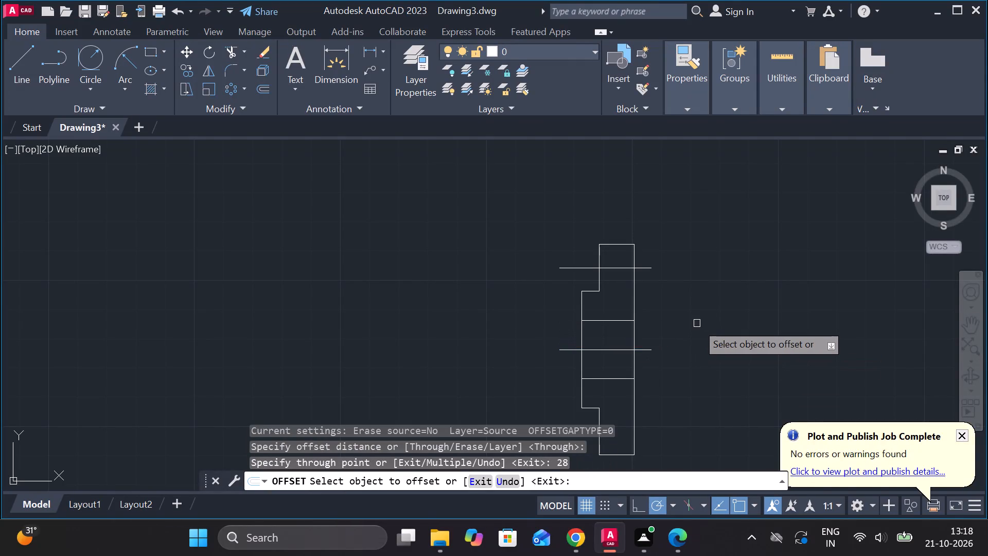
left_click(619, 352)
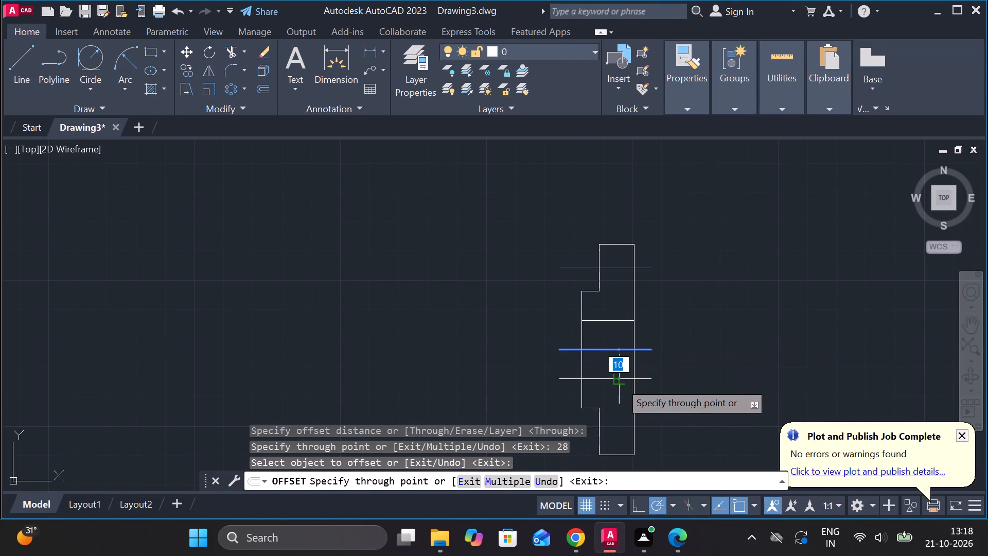
type("28")
key("Return")
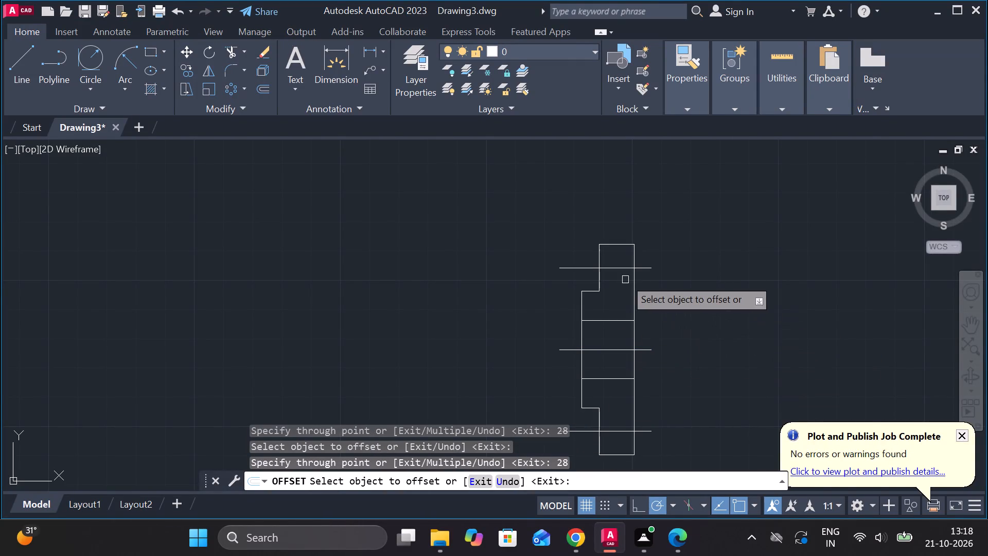
Offset the horizontal line across the upper flange section 4 above and 4 below.
scroll(616, 267, "up", 1)
left_click(616, 267)
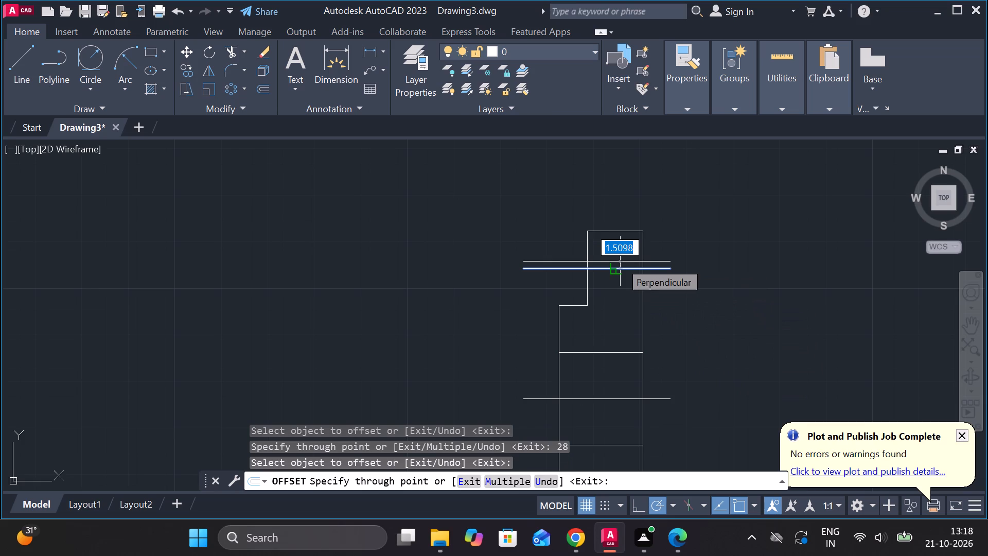
type("4")
key("space")
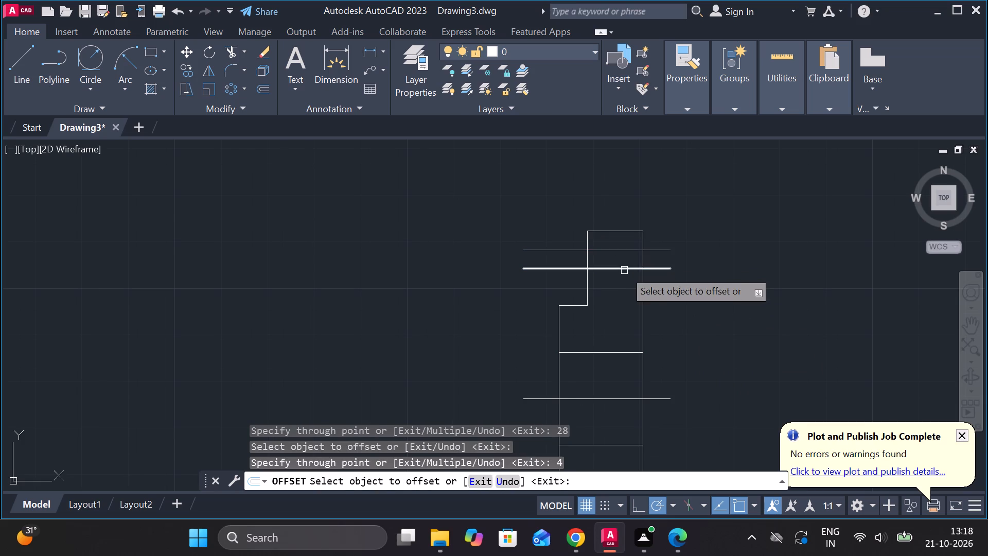
left_click(624, 270)
type("4")
key("space")
Offset the horizontal line across the lower flange section 4 above and 4 below.
middle_click_drag(632, 321, 594, 129)
left_click(585, 337)
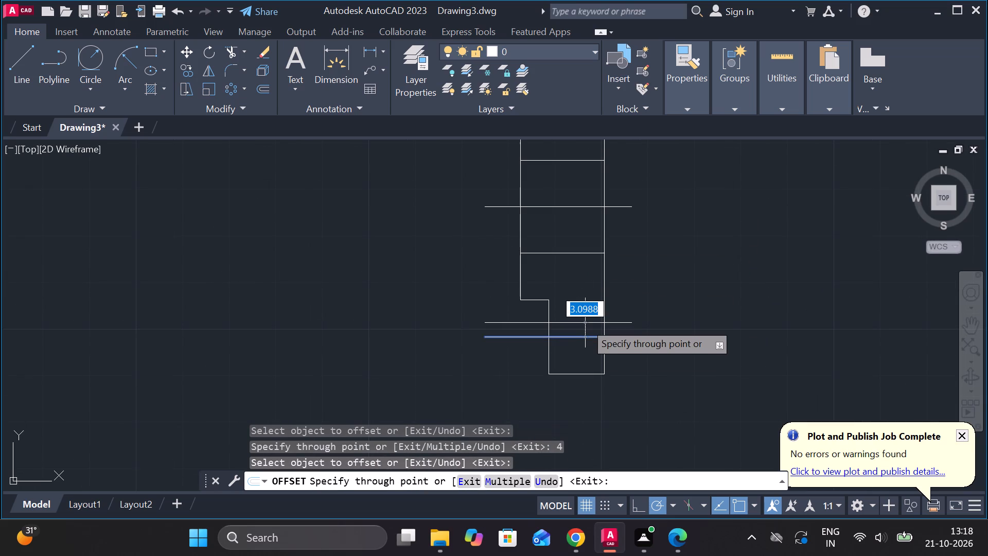
type("4")
key("space")
left_click(583, 337)
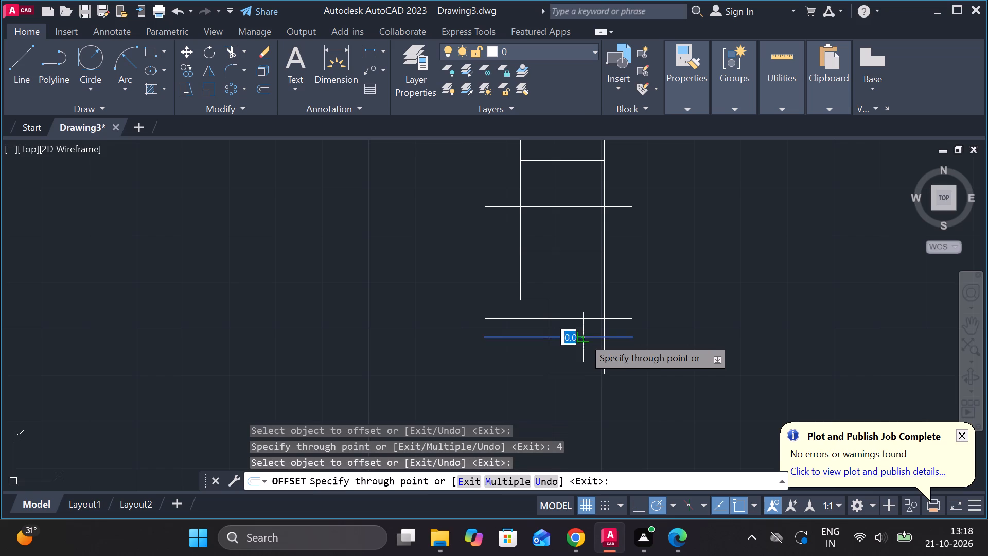
type("4")
key("space")
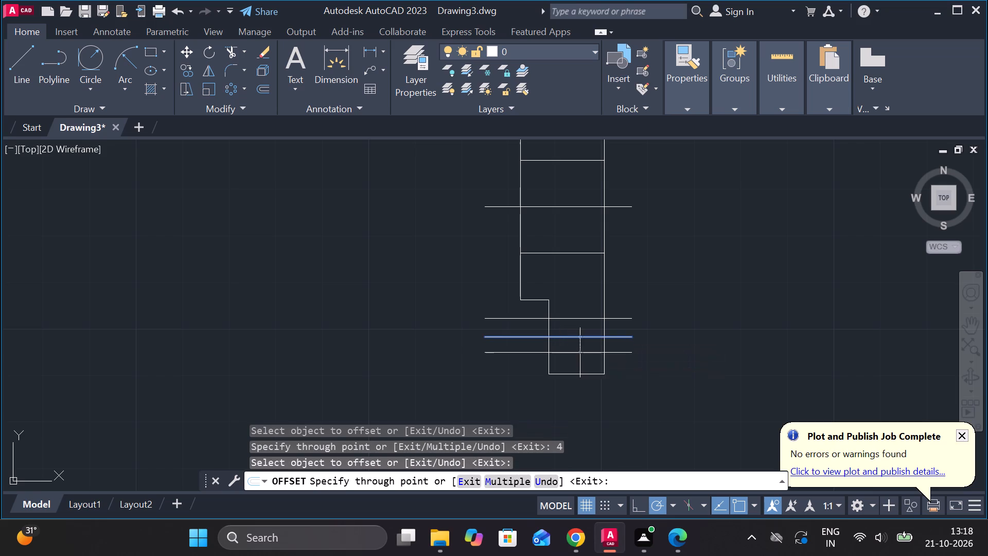
key("Escape")
Trim the ends of the six flange hole lines that project beyond the flange's left and right edges.
type("TR")
key("space")
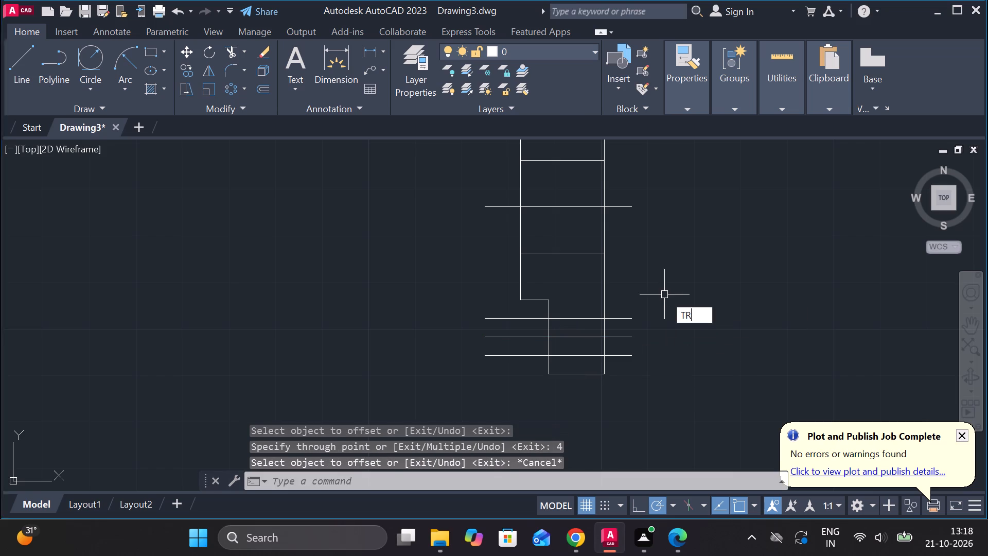
left_click_drag(632, 286, 618, 388)
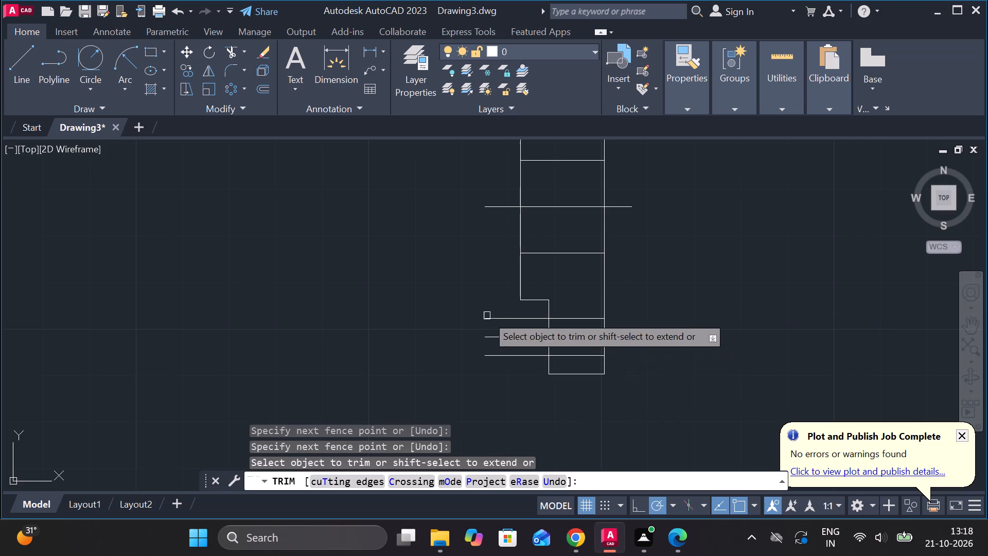
left_click_drag(484, 293, 513, 401)
middle_click_drag(690, 264, 683, 426)
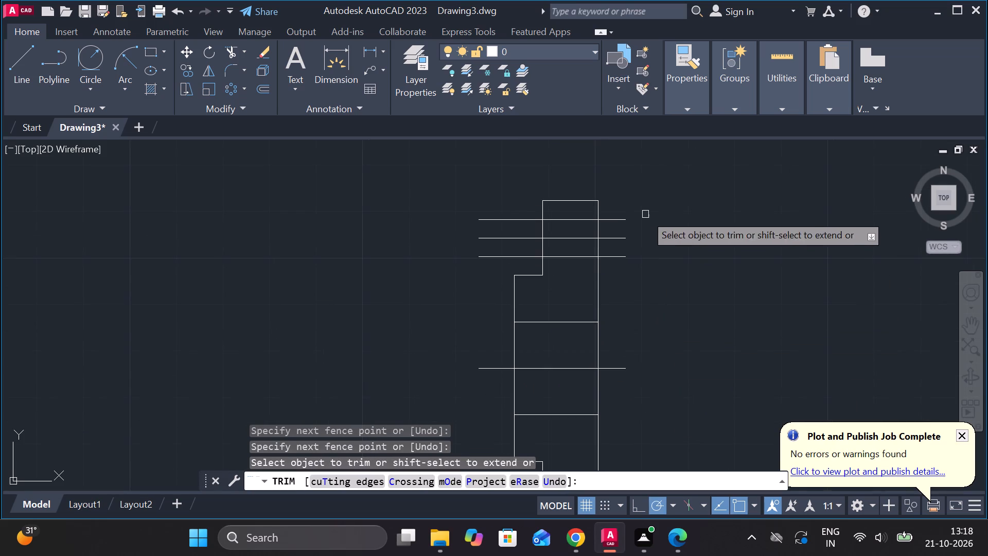
left_click_drag(616, 201, 620, 292)
left_click_drag(524, 185, 498, 272)
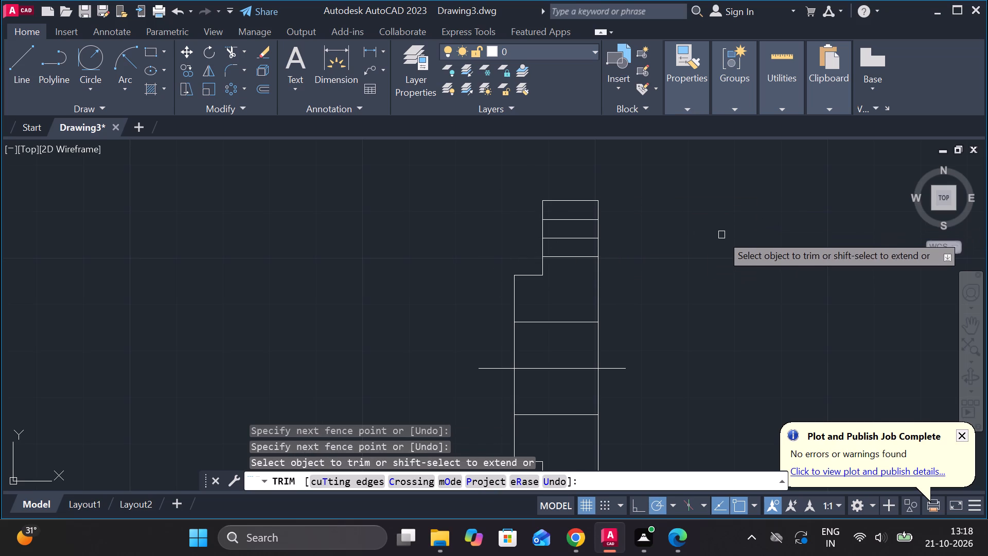
key("Escape")
Change the middle line of each flange hole, upper and lower, to the DASHED linetype.
left_click(566, 236)
scroll(633, 270, "down", 2)
scroll(624, 356, "up", 2)
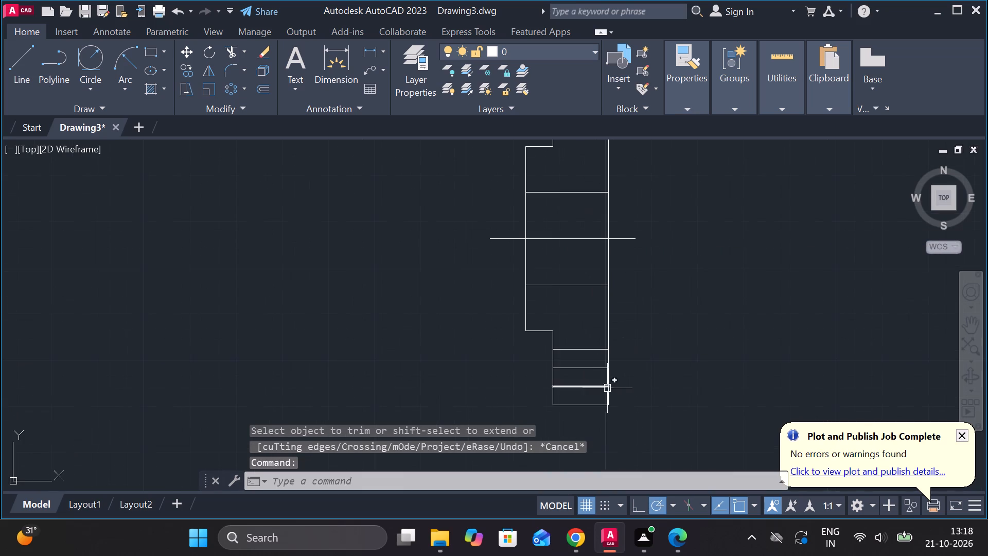
left_click(579, 367)
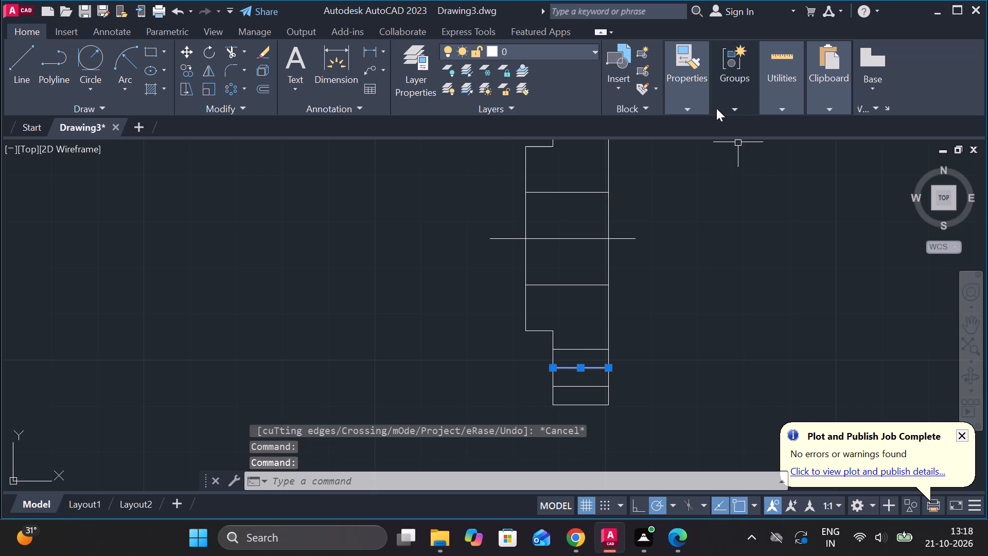
left_click(702, 108)
left_click(817, 170)
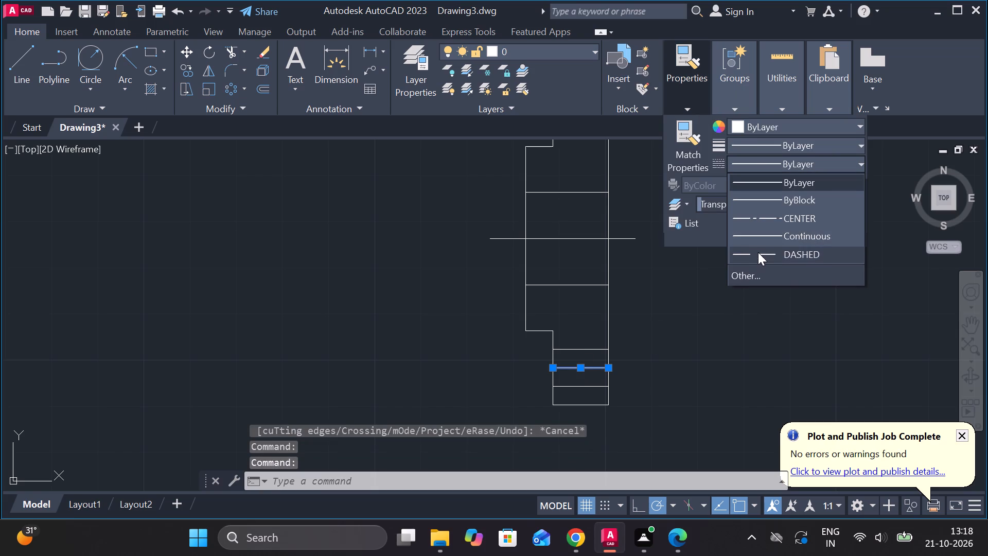
left_click(757, 257)
key("Escape")
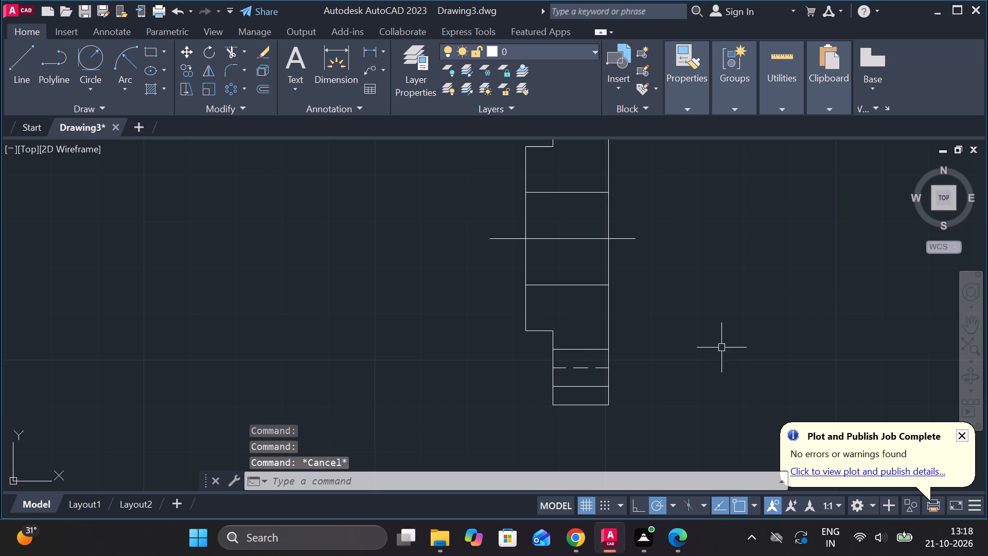
Add vertical linear dimensions right of the part for the flange's full height and the spacing between the dashed hole lines.
left_click(368, 52)
scroll(586, 187, "down", 1)
middle_click_drag(545, 180, 398, 257)
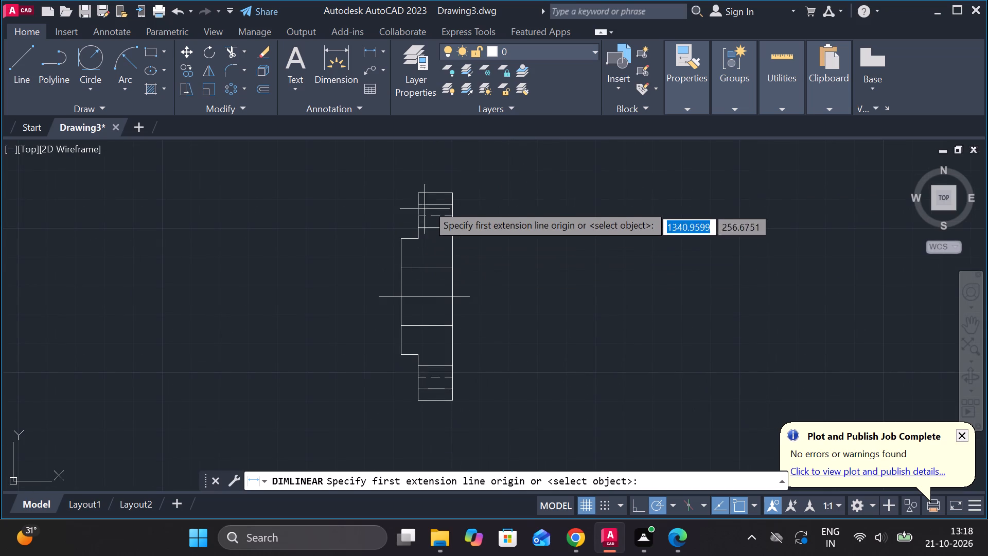
left_click(452, 194)
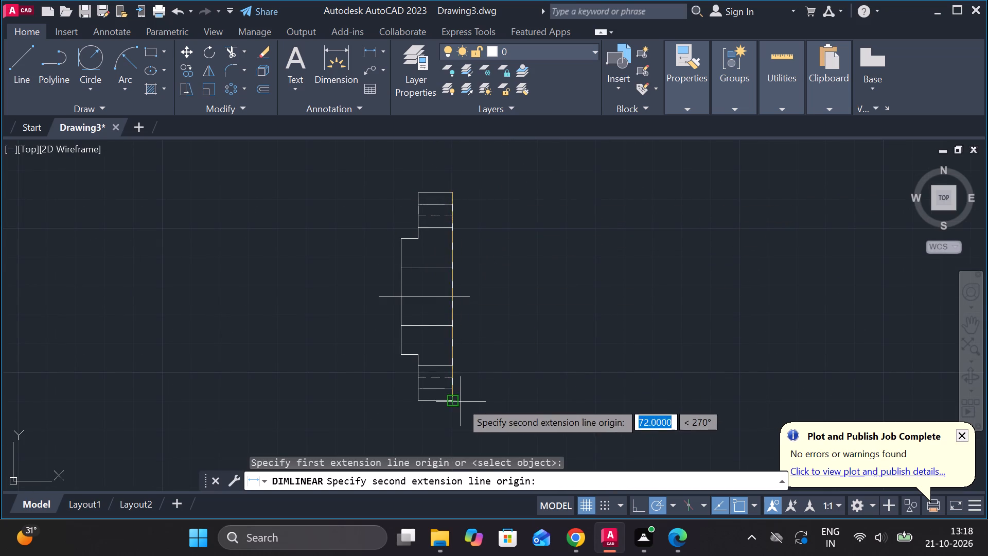
left_click(461, 402)
left_click(519, 339)
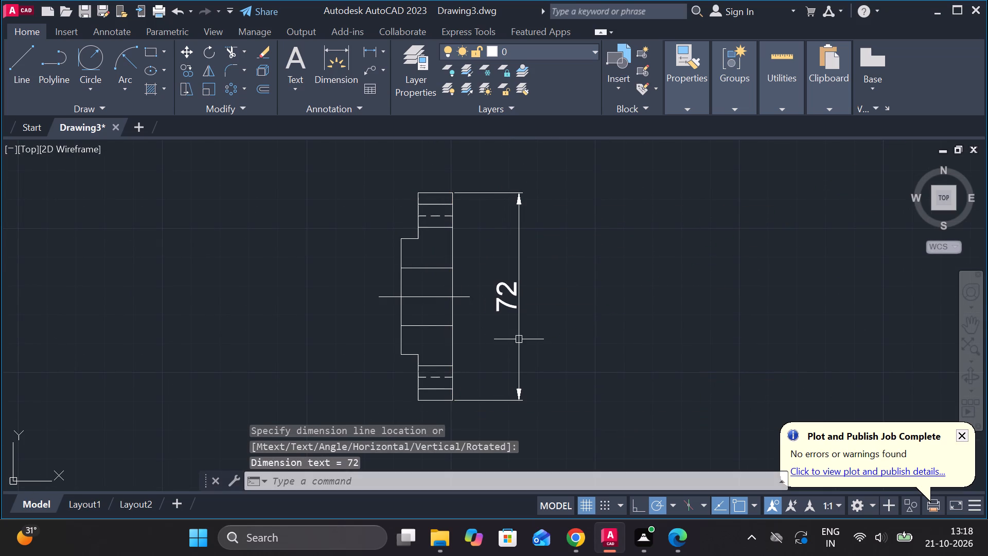
key("space")
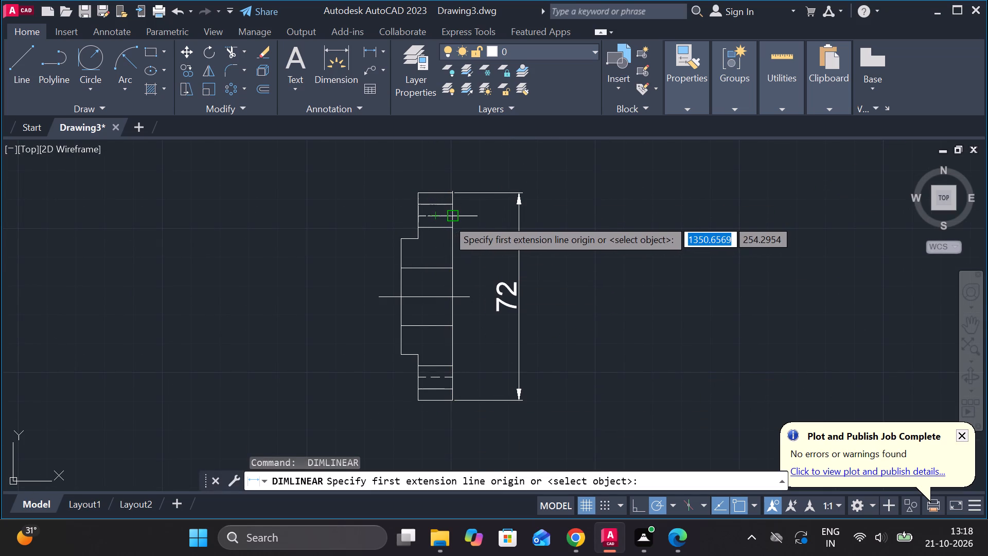
left_click(447, 219)
left_click(457, 380)
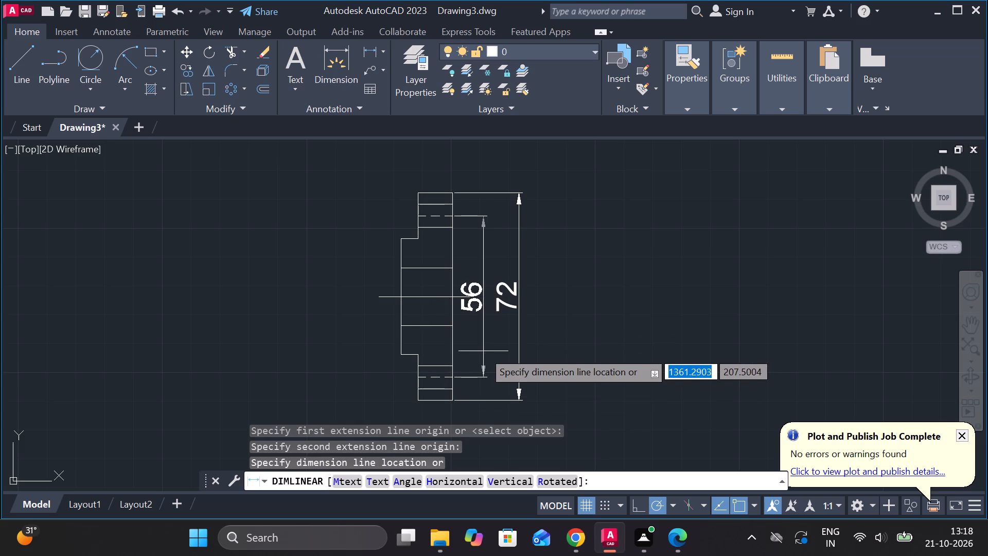
left_click(489, 347)
Insert the diameter symbol before the 56 and 72 dimension texts.
scroll(509, 301, "up", 1)
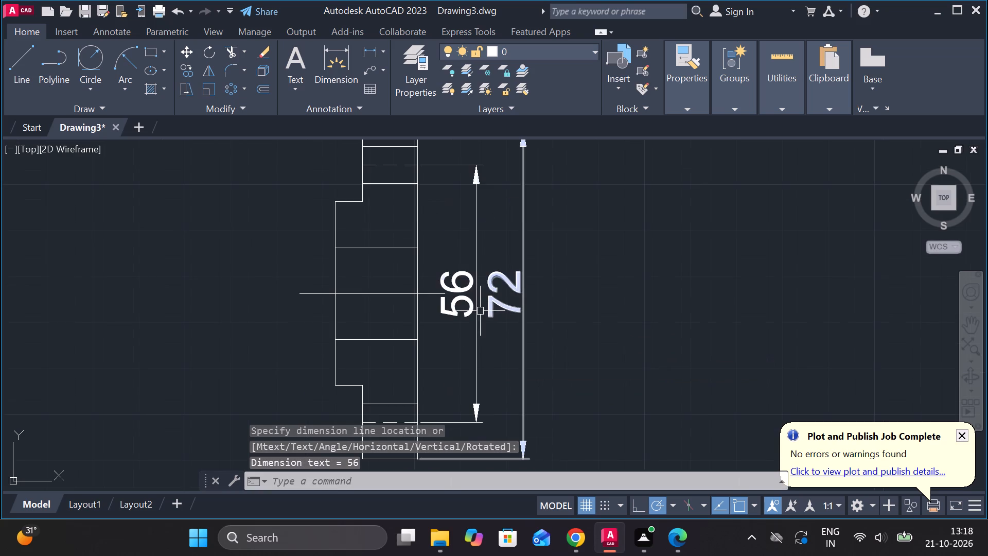
double_click(456, 293)
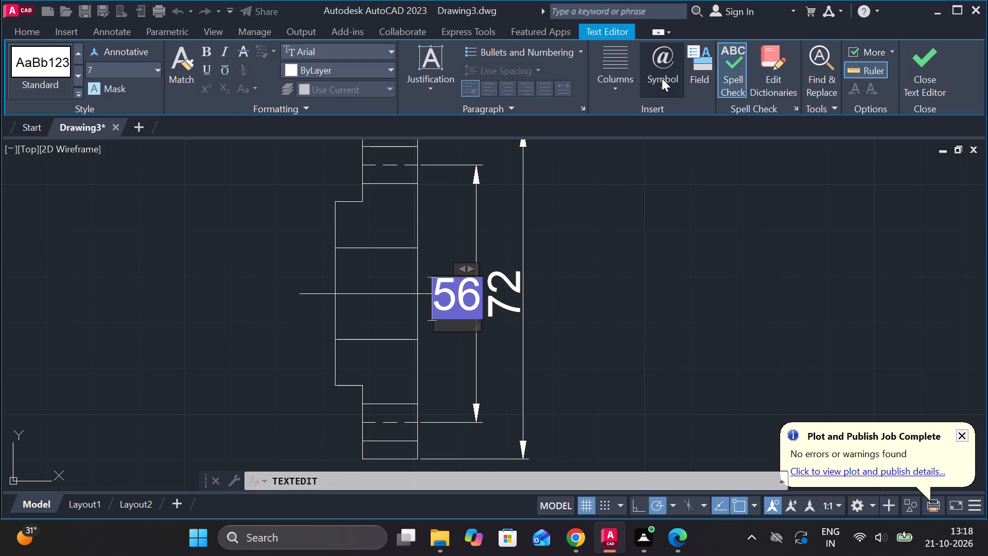
left_click(657, 90)
left_click(673, 154)
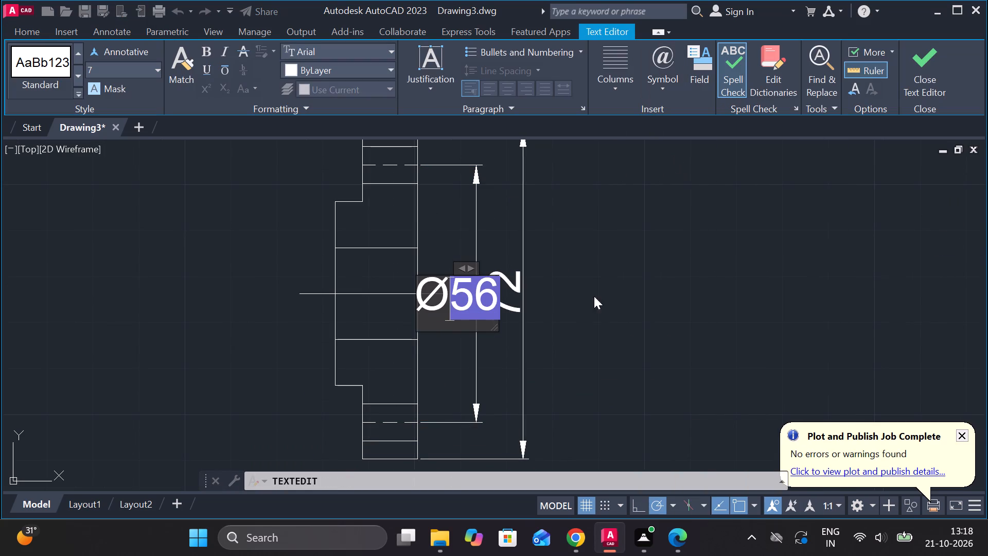
left_click(511, 281)
double_click(508, 281)
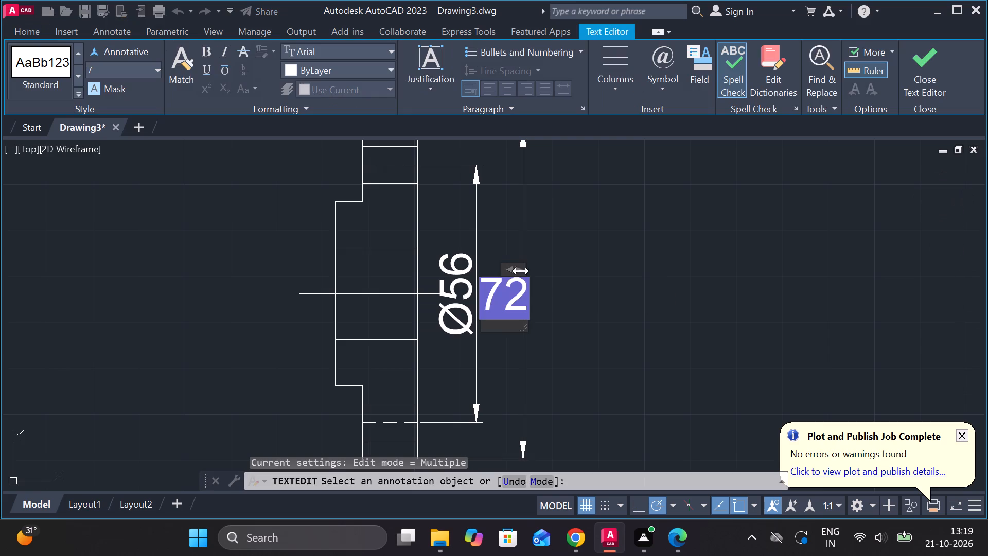
left_click(665, 92)
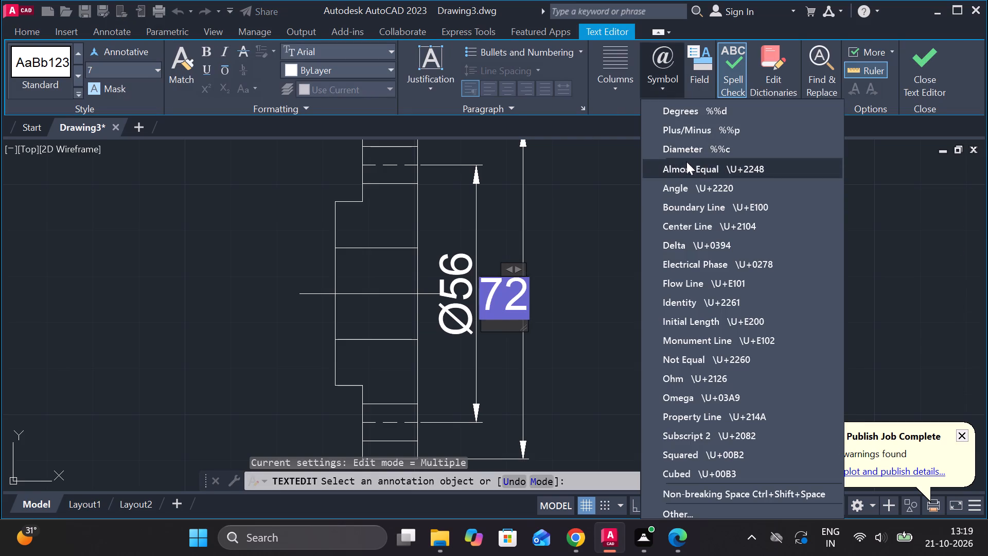
left_click(679, 149)
left_click(925, 88)
scroll(594, 298, "down", 1)
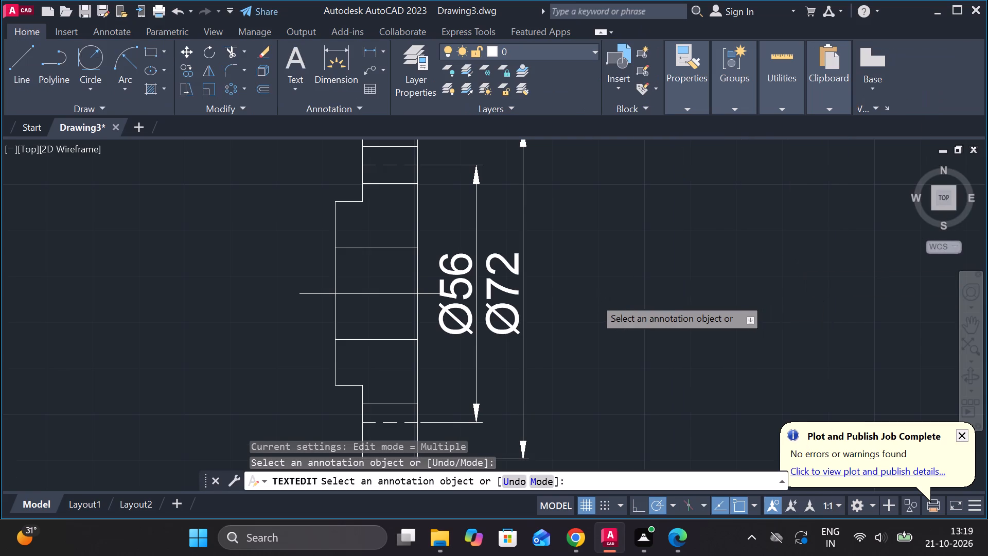
middle_click_drag(606, 299, 621, 297)
key("Escape")
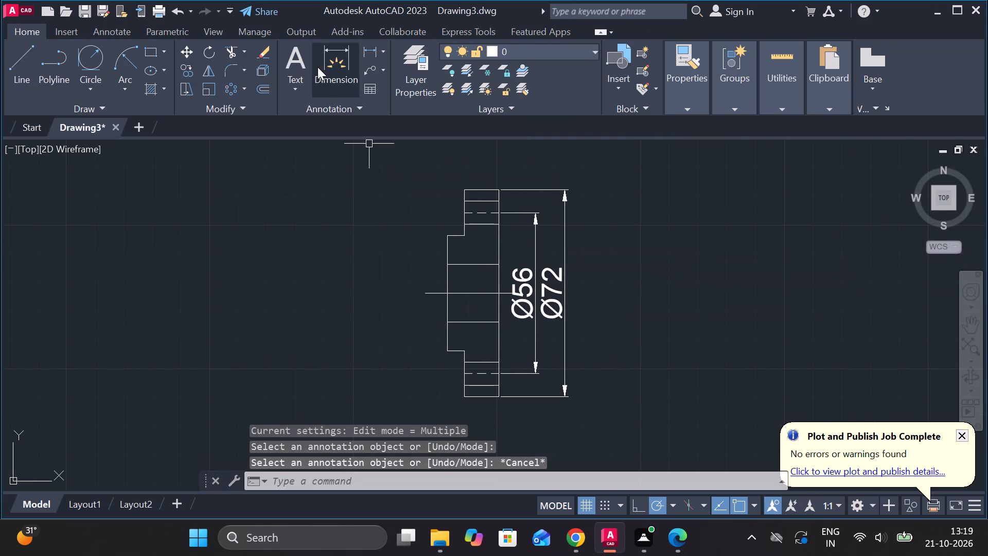
Add vertical linear dimensions left of the part for the central bore's height and the hub's height.
left_click(371, 51)
left_click(443, 264)
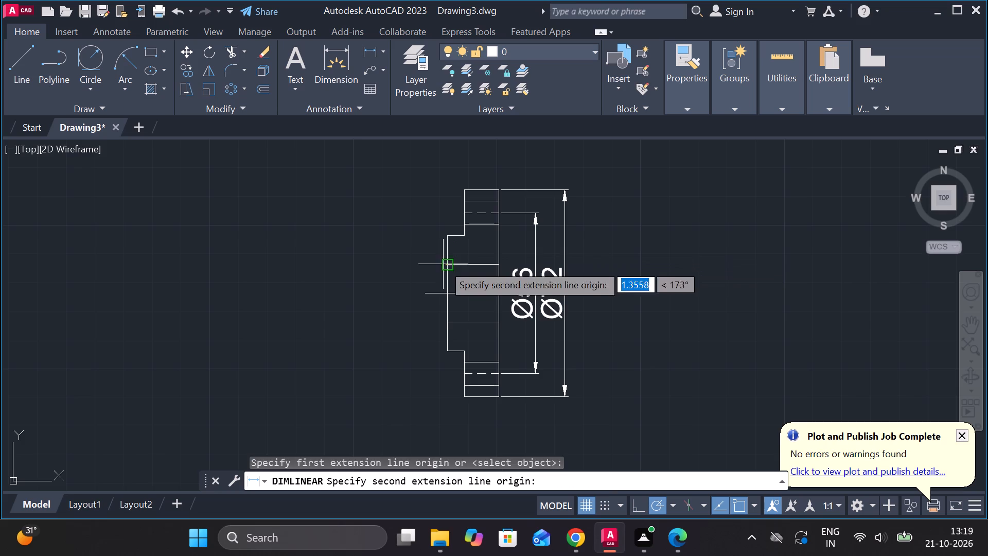
left_click(443, 319)
left_click(396, 307)
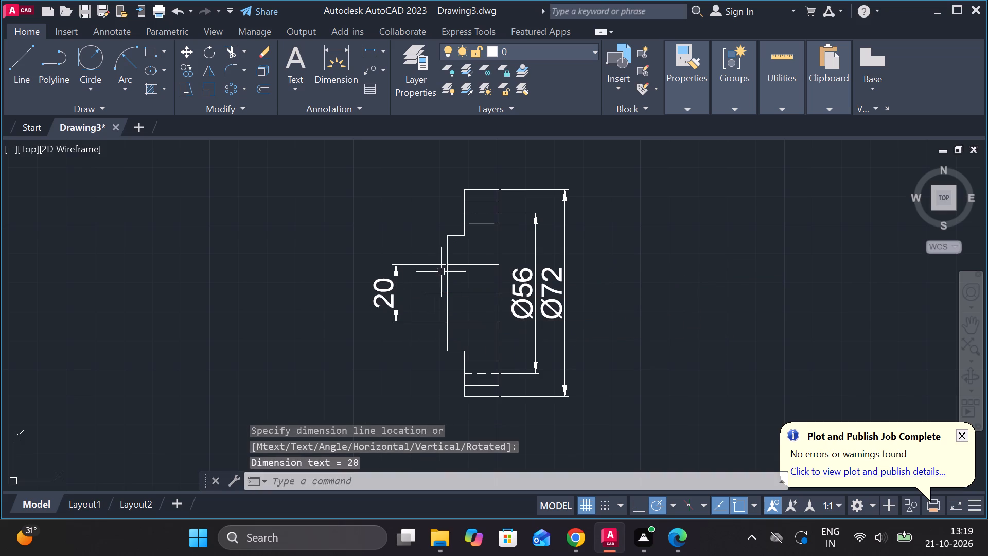
key("space")
left_click(445, 237)
left_click(448, 346)
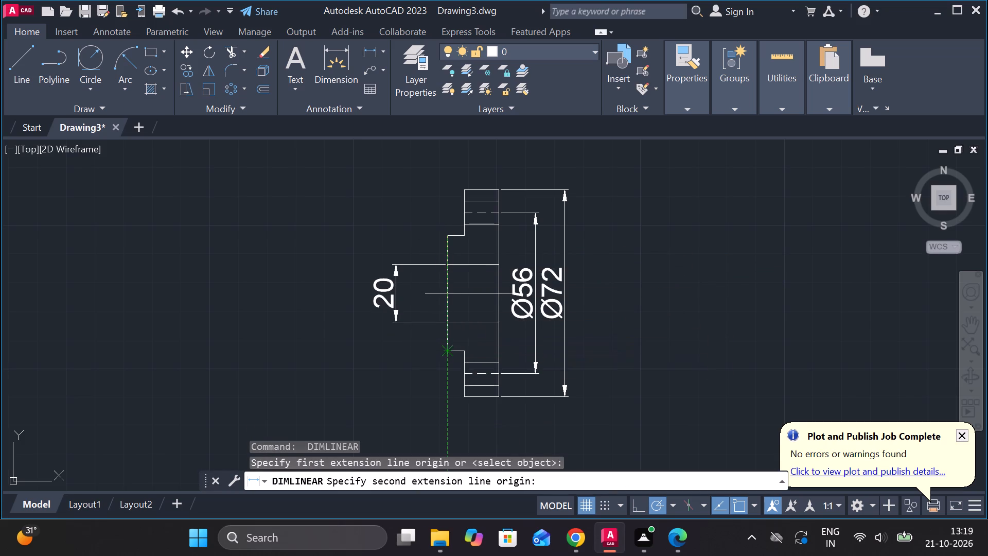
left_click(354, 342)
key("Escape")
Insert the diameter symbol before the bore's 20 dimension text.
double_click(379, 299)
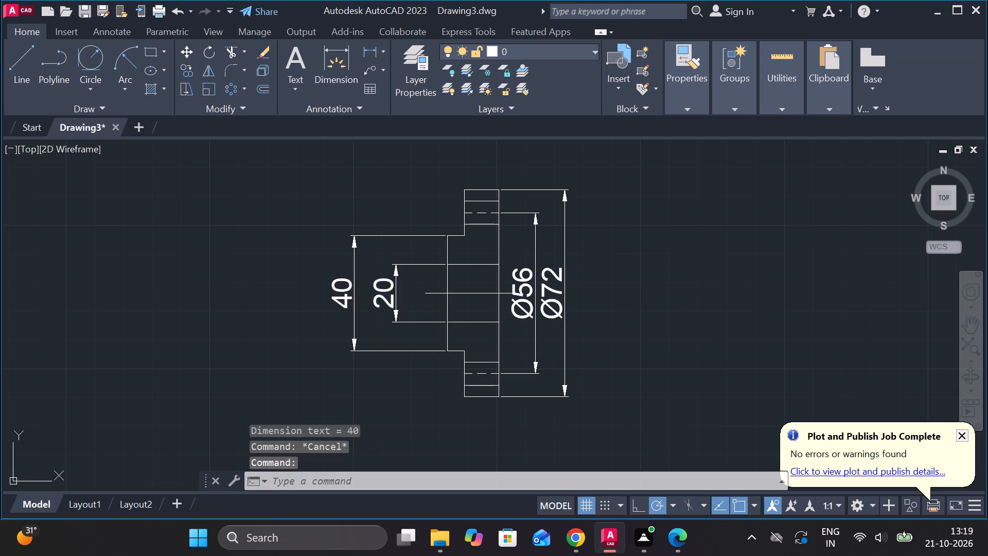
left_click(663, 90)
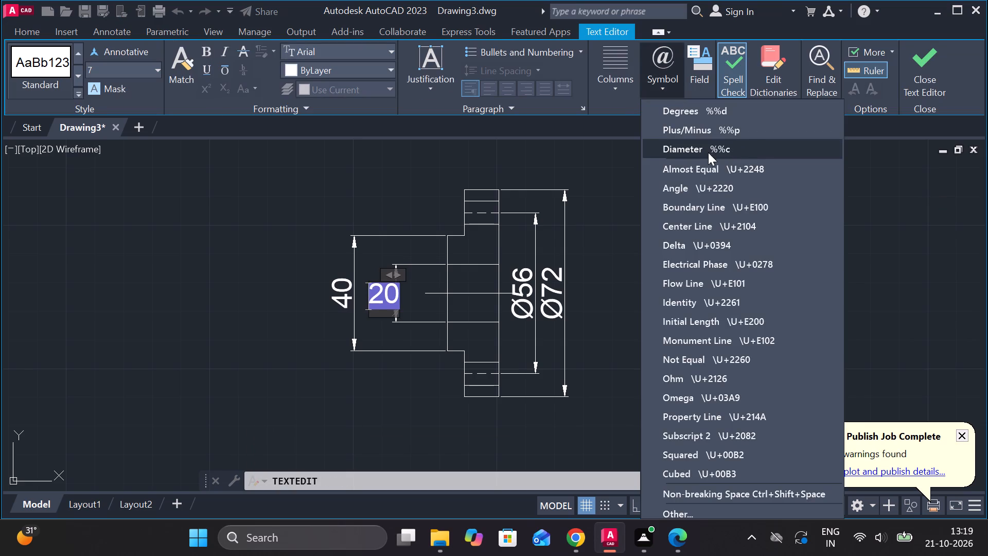
left_click(703, 150)
left_click(910, 70)
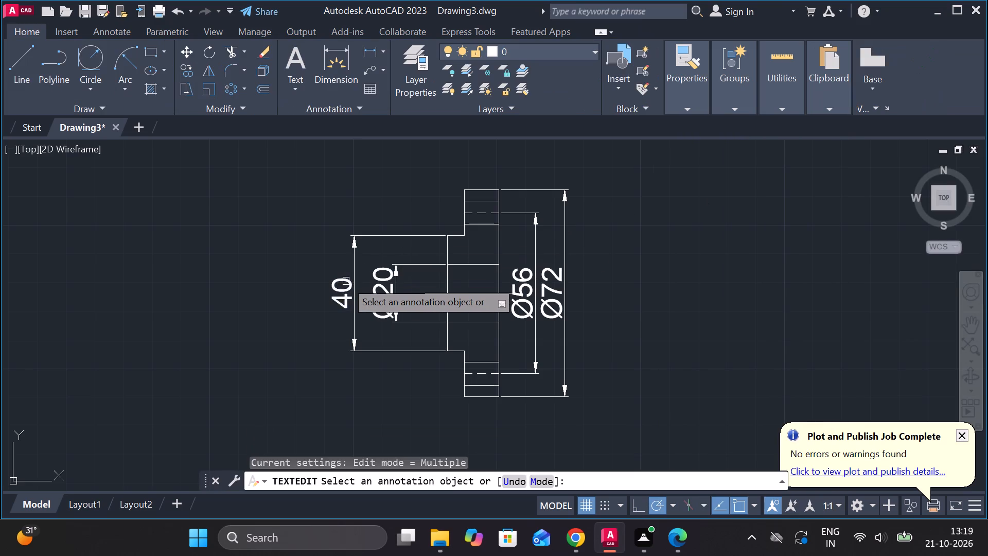
Insert the diameter symbol before the hub's 40 dimension text.
double_click(346, 281)
left_click(673, 91)
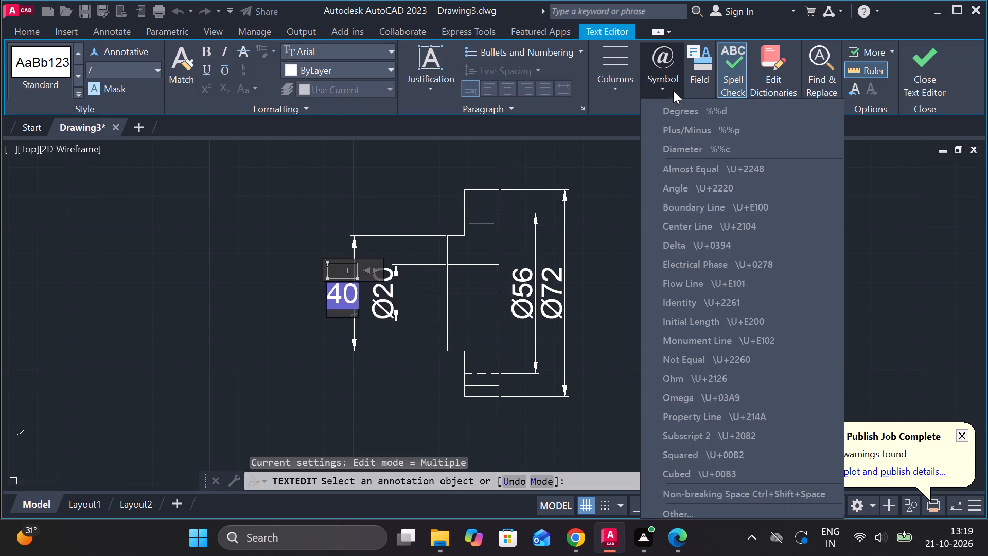
left_click(717, 151)
left_click(945, 77)
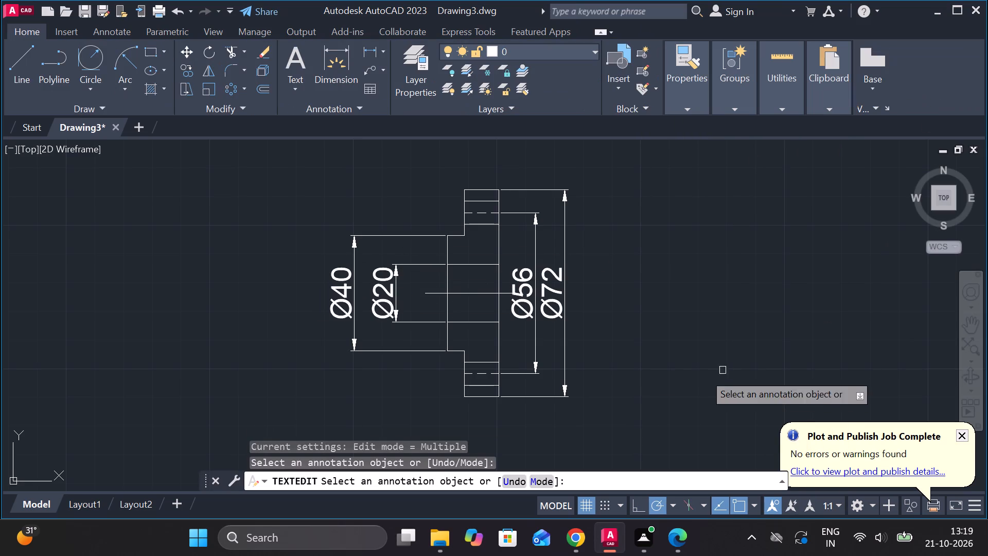
middle_click_drag(646, 387, 633, 372)
key("Escape")
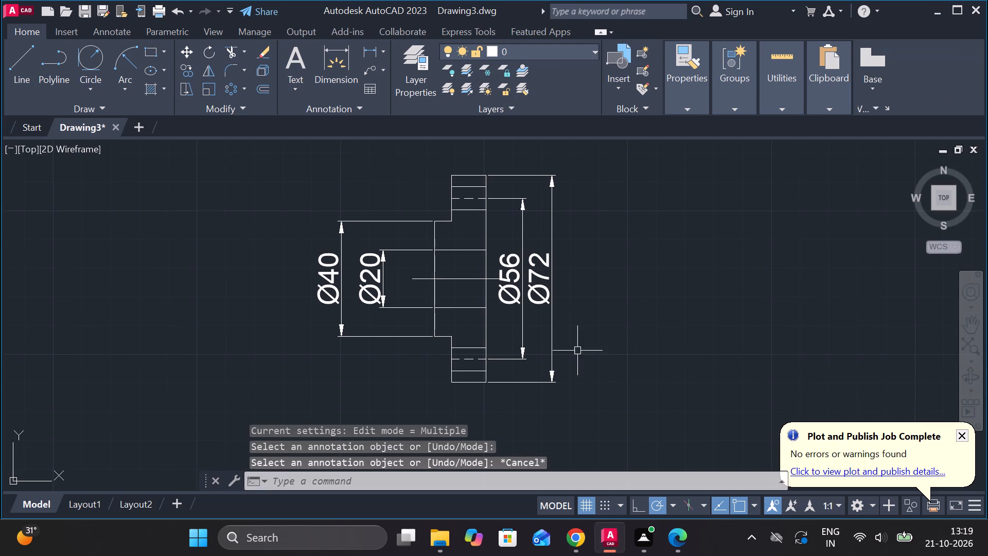
Hatch the solid section areas of the flanged part above and below the bore, including the outer flange strips, with diagonal lines.
left_click(149, 90)
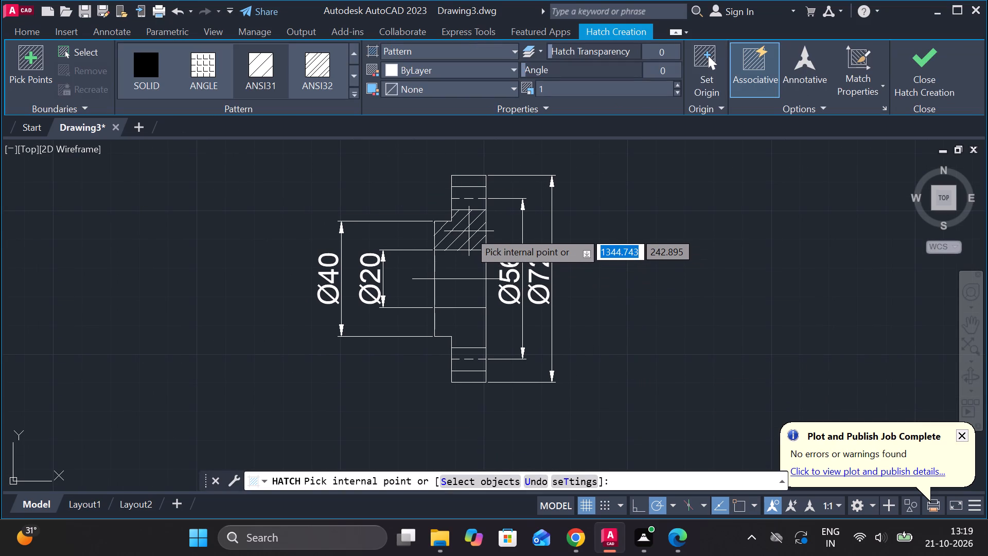
scroll(469, 231, "up", 1)
left_click(469, 231)
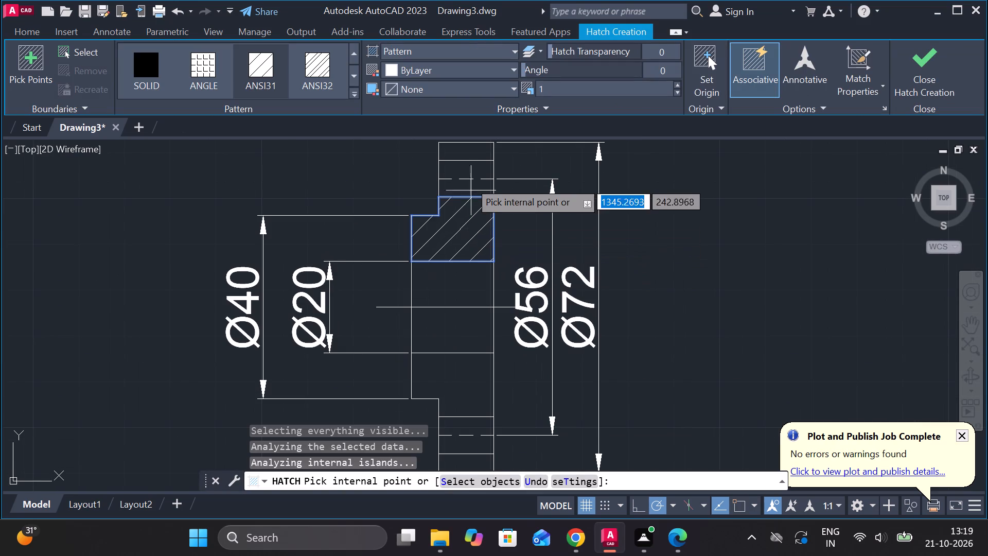
left_click(465, 159)
middle_click_drag(470, 384, 470, 274)
left_click(476, 354)
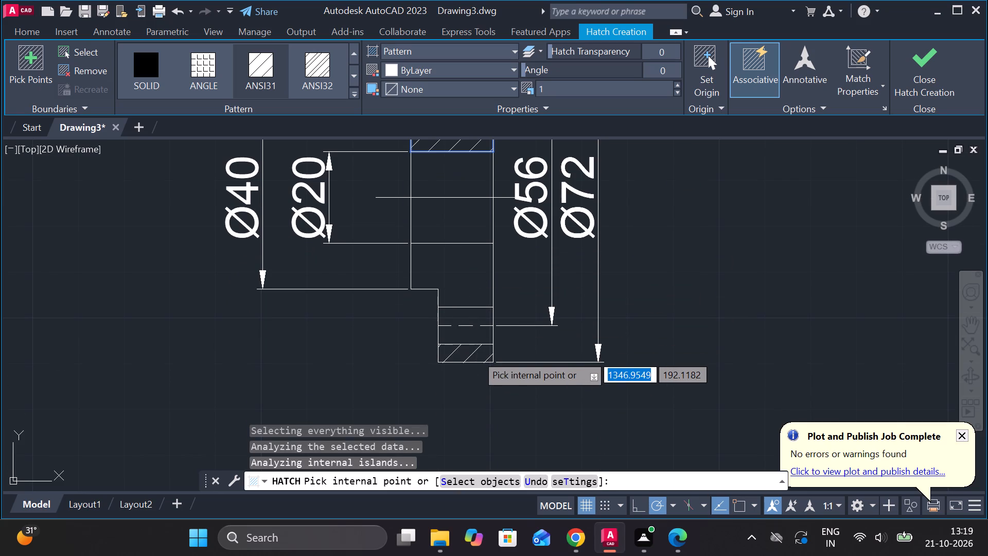
left_click(464, 286)
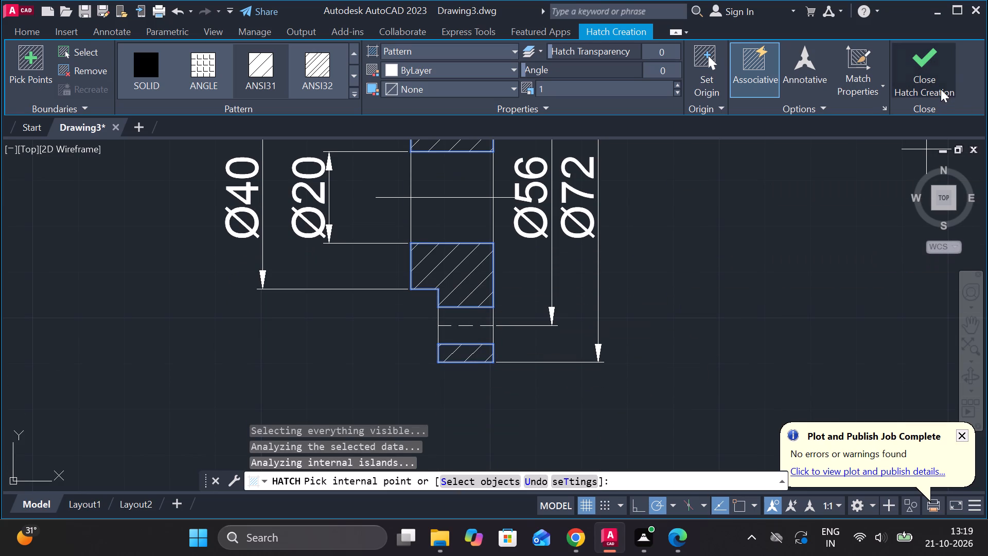
left_click(941, 89)
scroll(562, 350, "down", 2)
scroll(547, 318, "up", 1)
key("Escape")
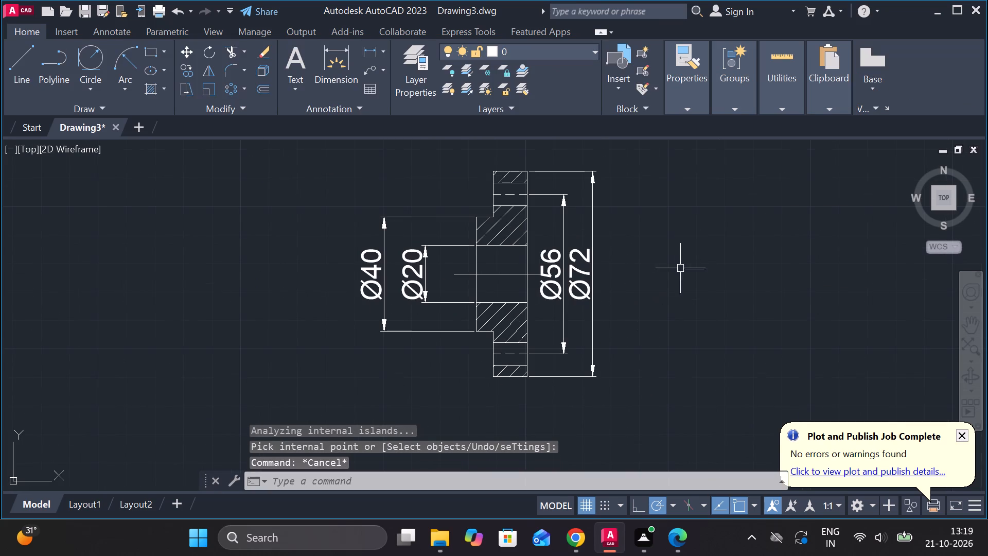
Add a horizontal linear dimension below the part for its overall width across hub and flange.
left_click(371, 47)
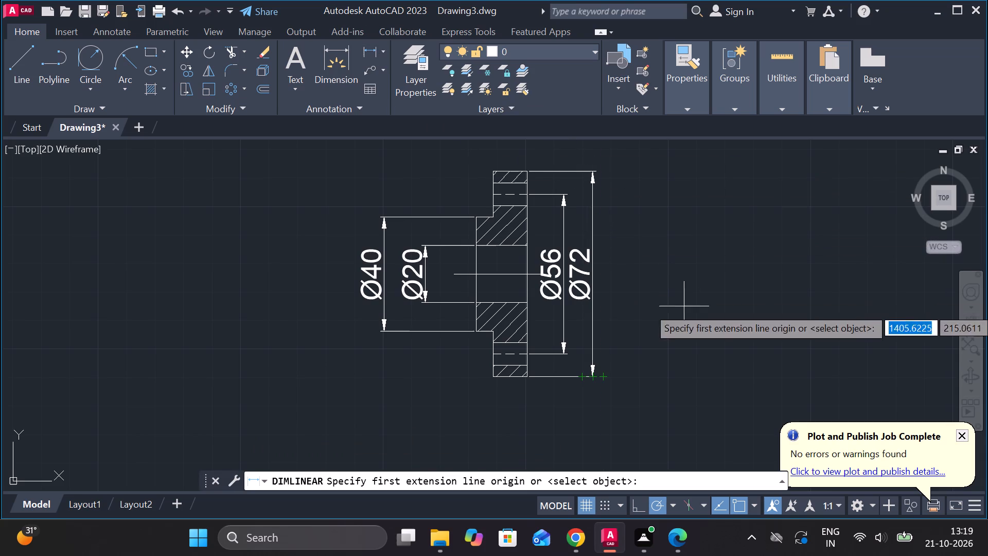
left_click(472, 337)
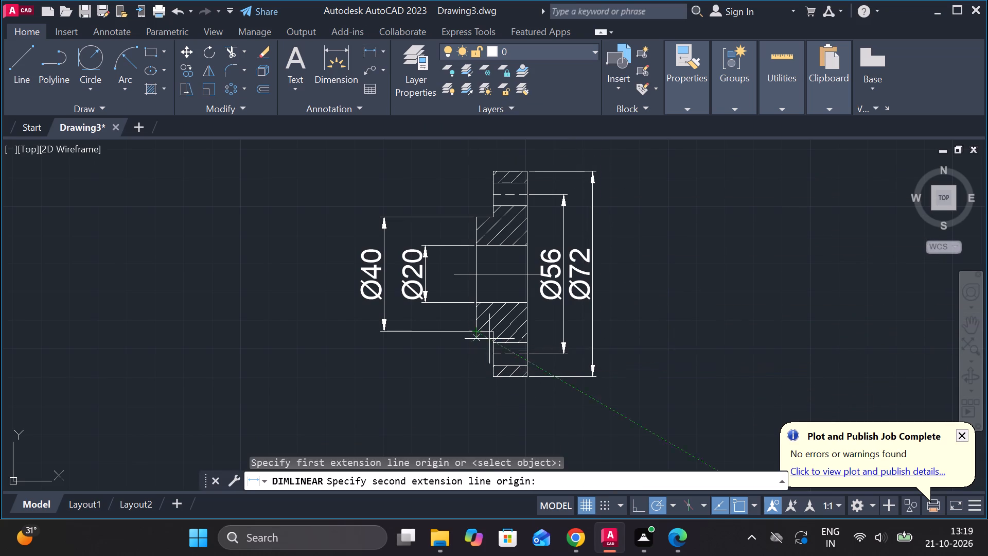
left_click(525, 334)
middle_click_drag(517, 397, 517, 371)
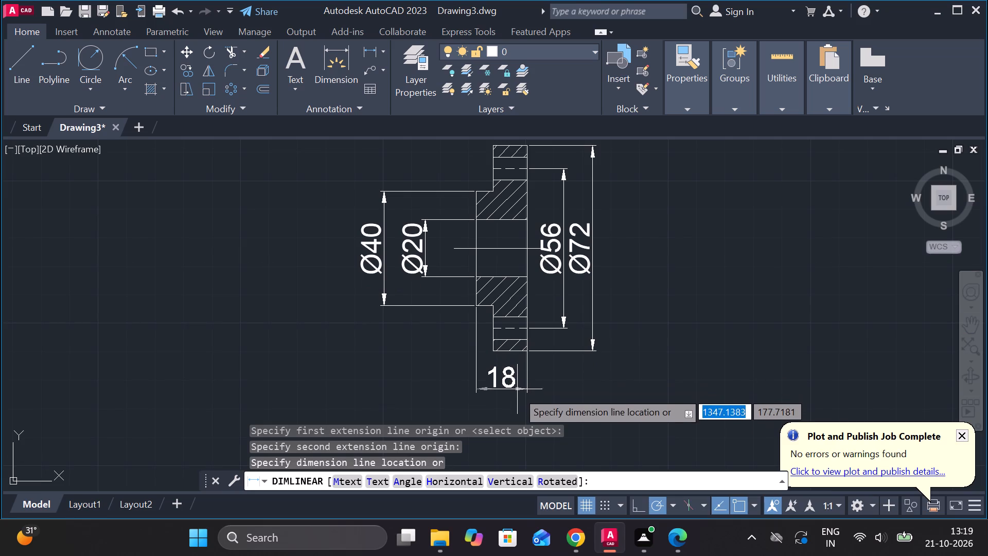
middle_click_drag(517, 392, 516, 359)
left_click(506, 359)
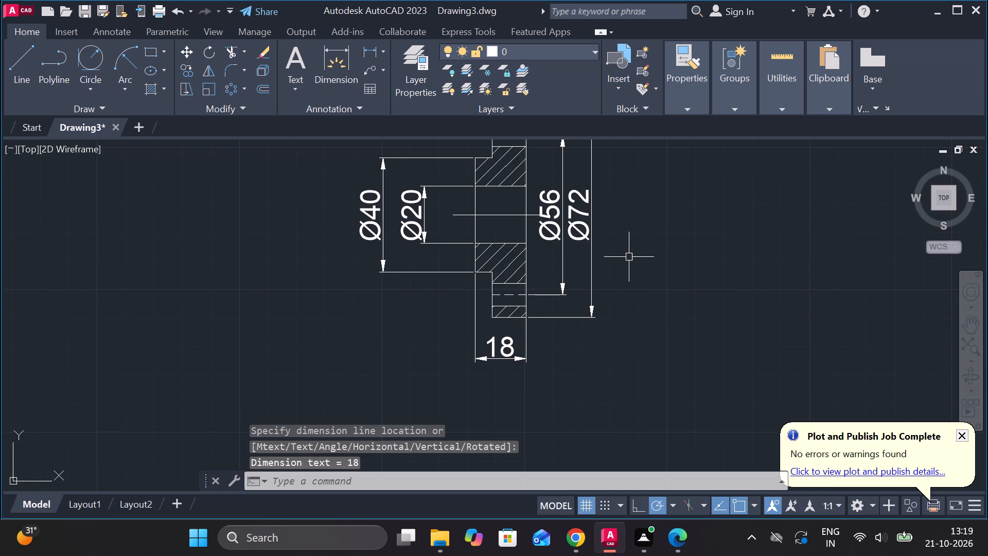
Add a multileader pointing to the lower flange hole with the text 4*Ø8.
left_click(381, 49)
left_click(381, 49)
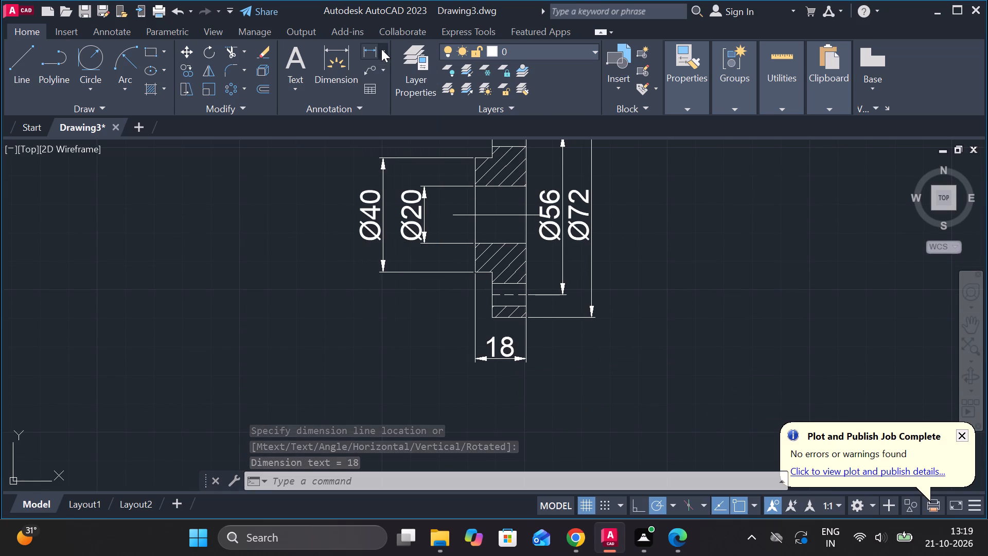
left_click(372, 65)
scroll(539, 299, "up", 1)
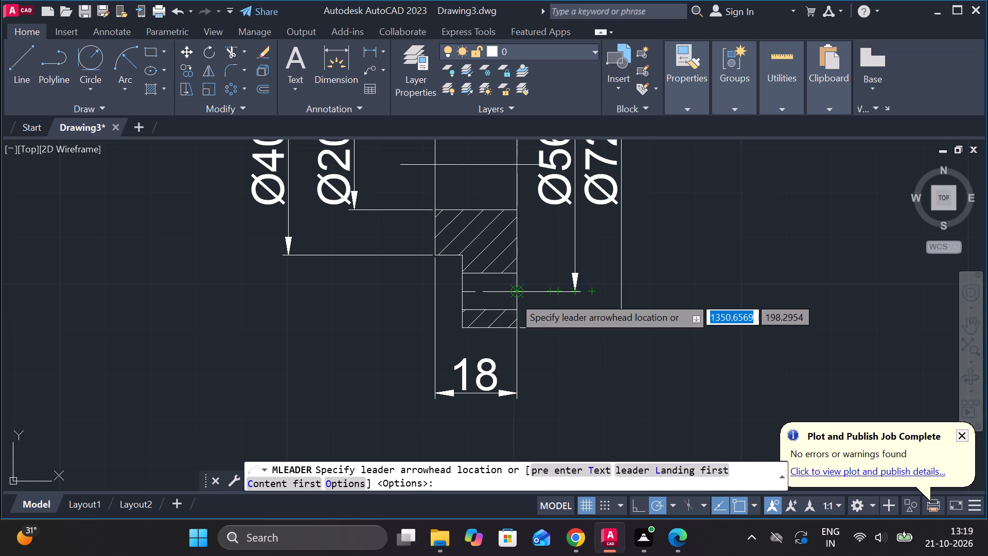
left_click(514, 297)
left_click(638, 232)
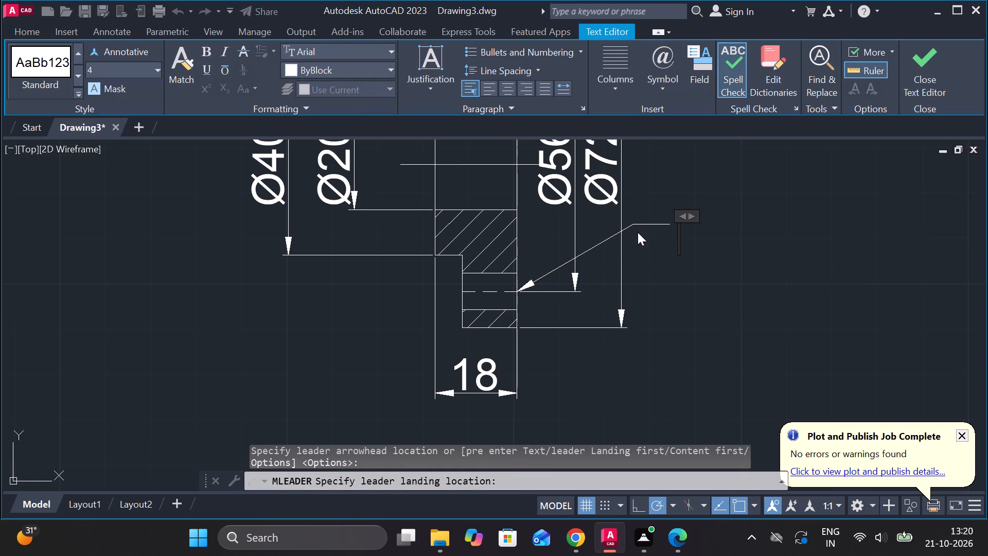
key("4")
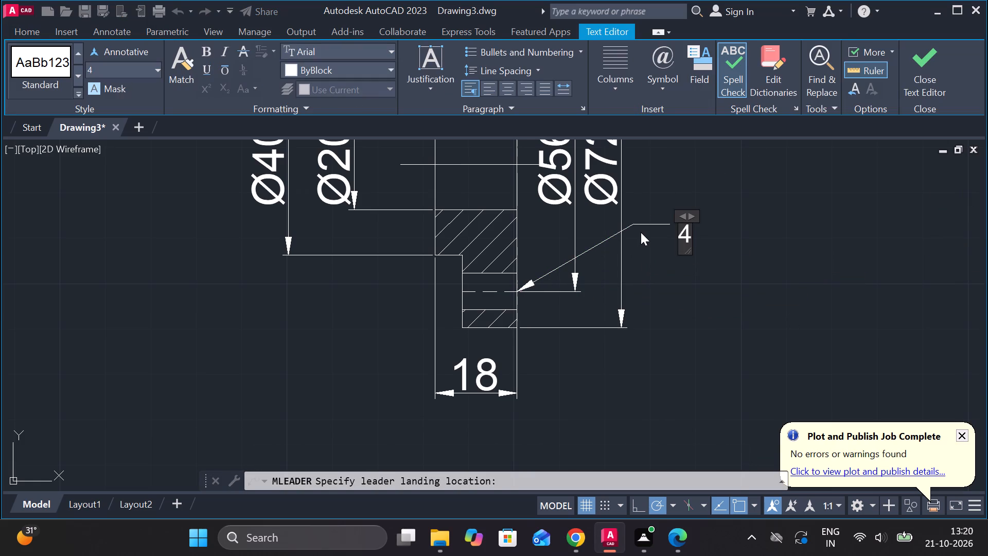
key("shift+asterisk")
left_click(667, 91)
left_click(694, 141)
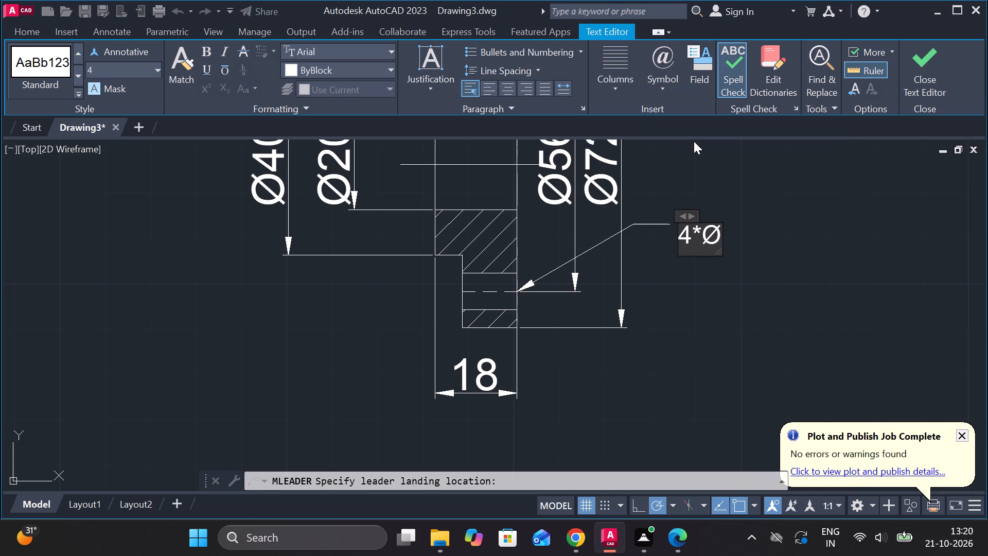
key("8")
left_click(920, 83)
Set the text height of the 4*Ø8 leader note to 8.
scroll(693, 256, "down", 1)
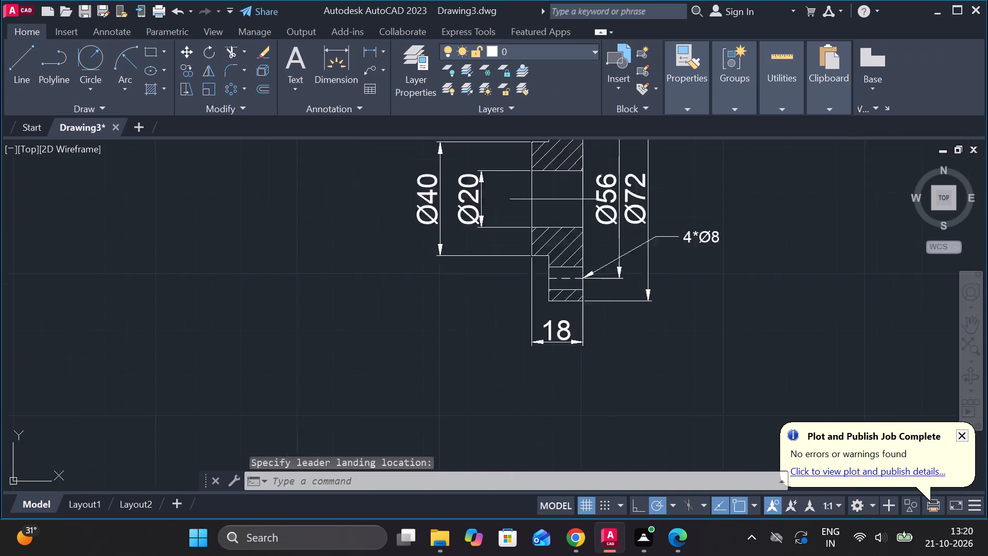
scroll(693, 256, "down", 1)
scroll(701, 252, "up", 1)
middle_click_drag(737, 259, 724, 303)
scroll(713, 327, "down", 2)
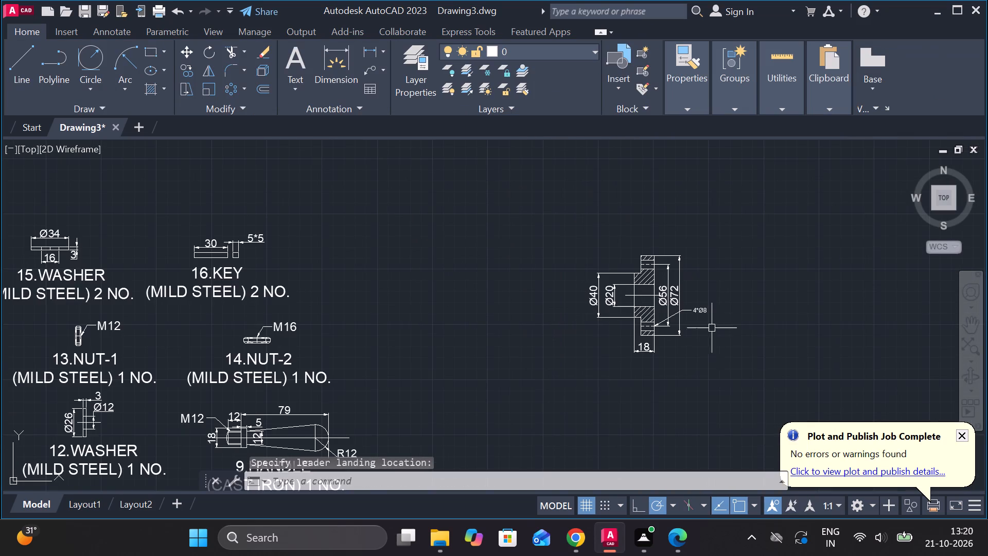
middle_click_drag(728, 348, 749, 302)
scroll(747, 299, "down", 1)
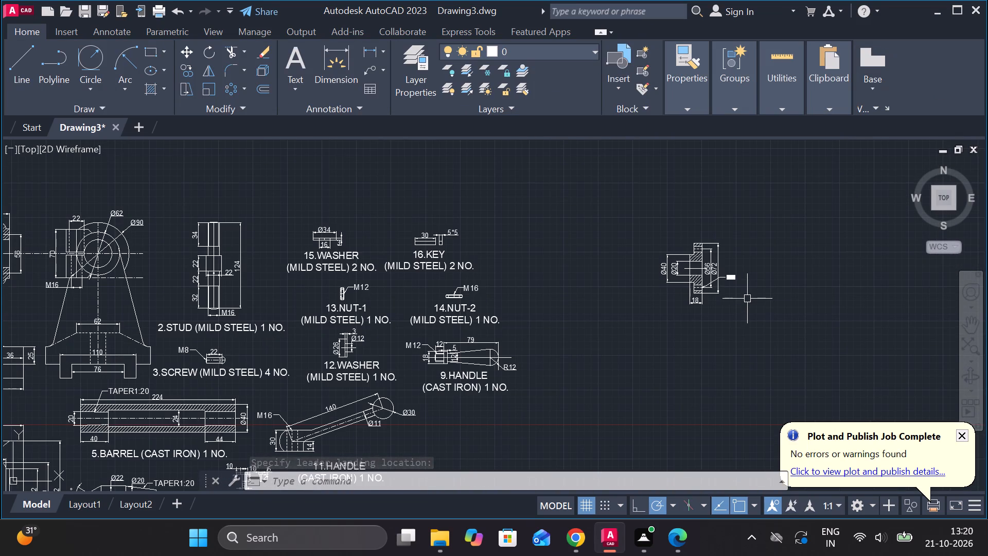
scroll(740, 273, "up", 5)
double_click(646, 320)
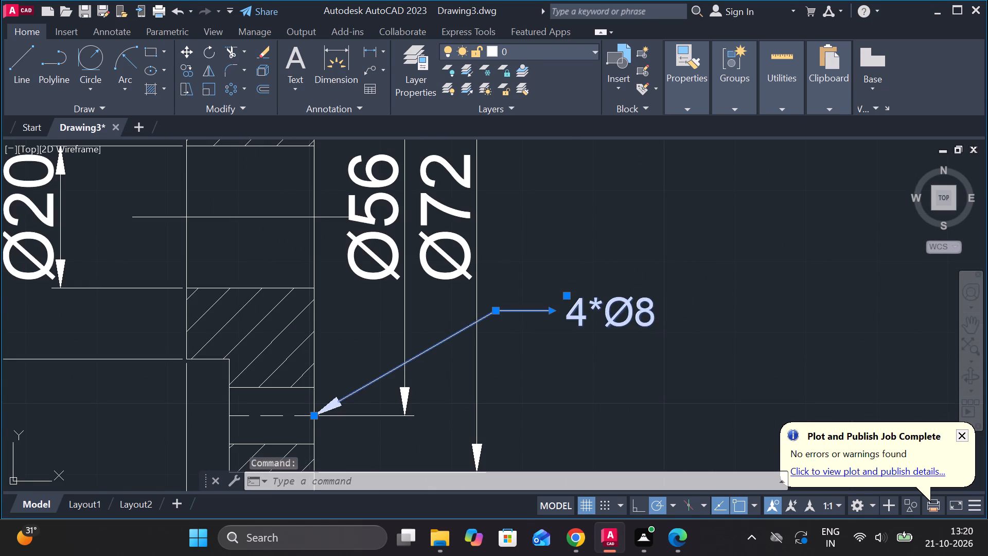
scroll(646, 320, "up", 2)
left_click_drag(649, 329, 535, 325)
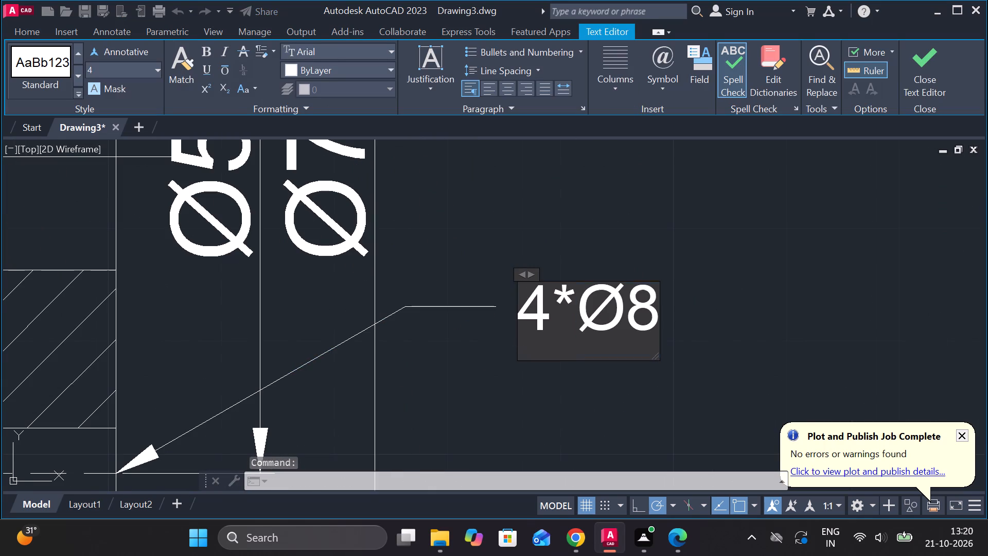
left_click_drag(535, 325, 527, 325)
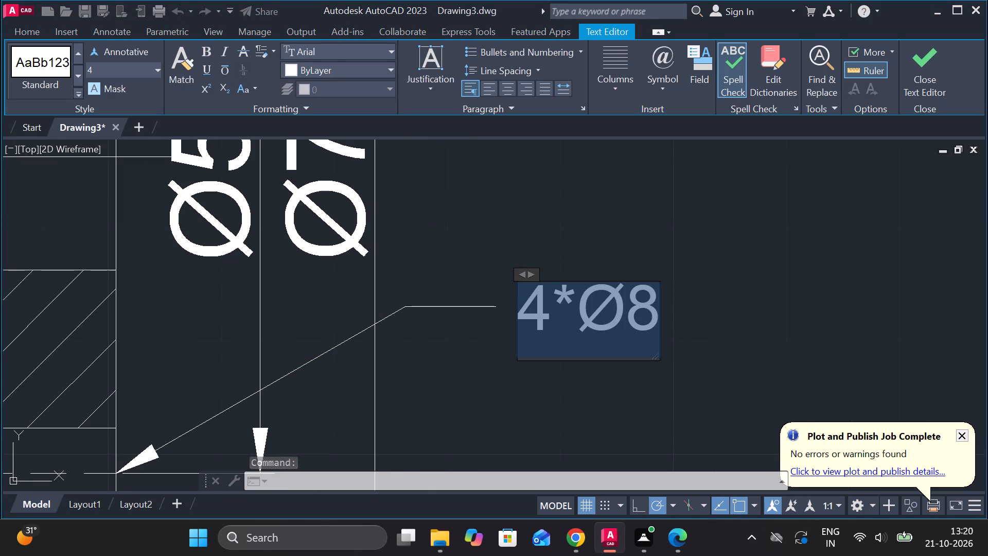
left_click(117, 73)
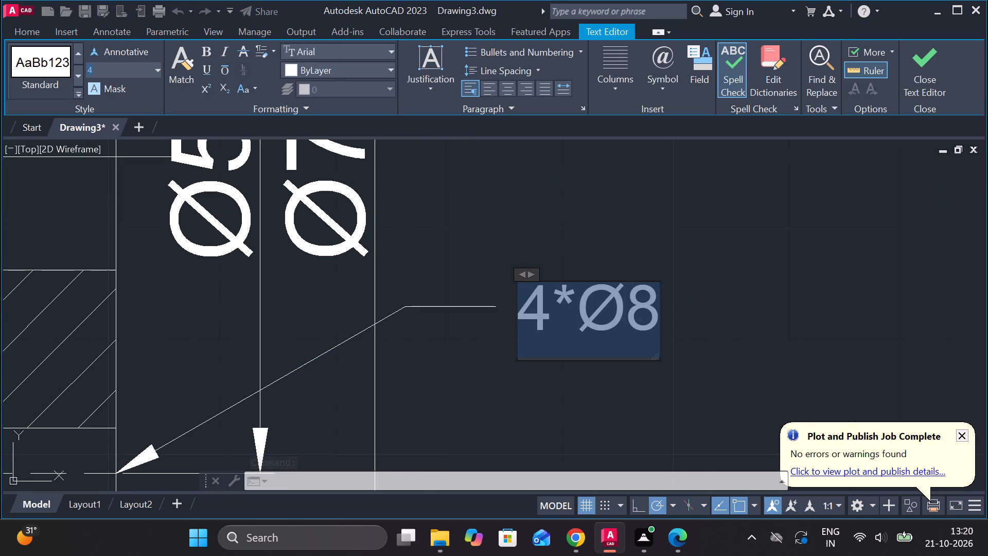
key("8")
key("Return")
left_click(910, 71)
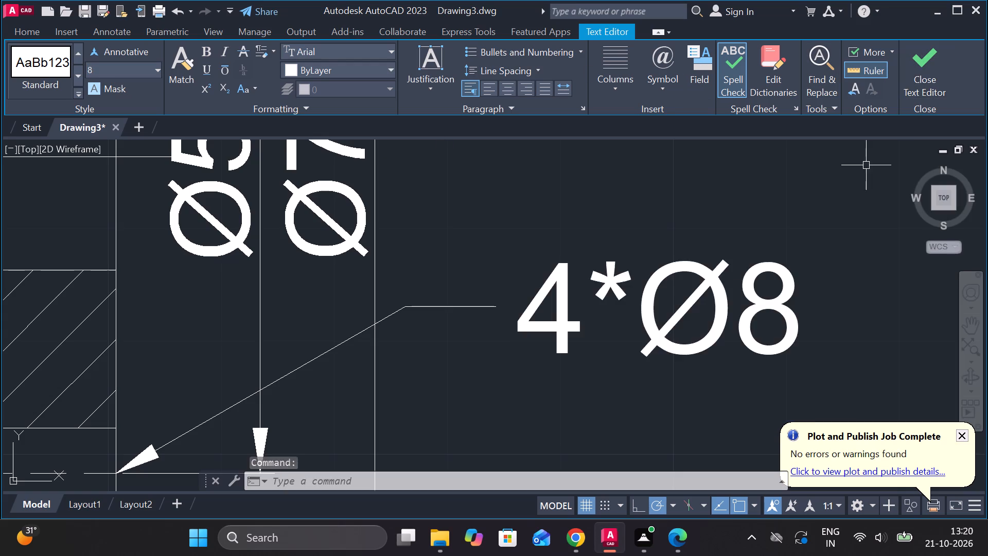
Add a horizontal linear dimension above the part for the flange's thickness.
scroll(786, 175, "down", 2)
scroll(617, 252, "down", 2)
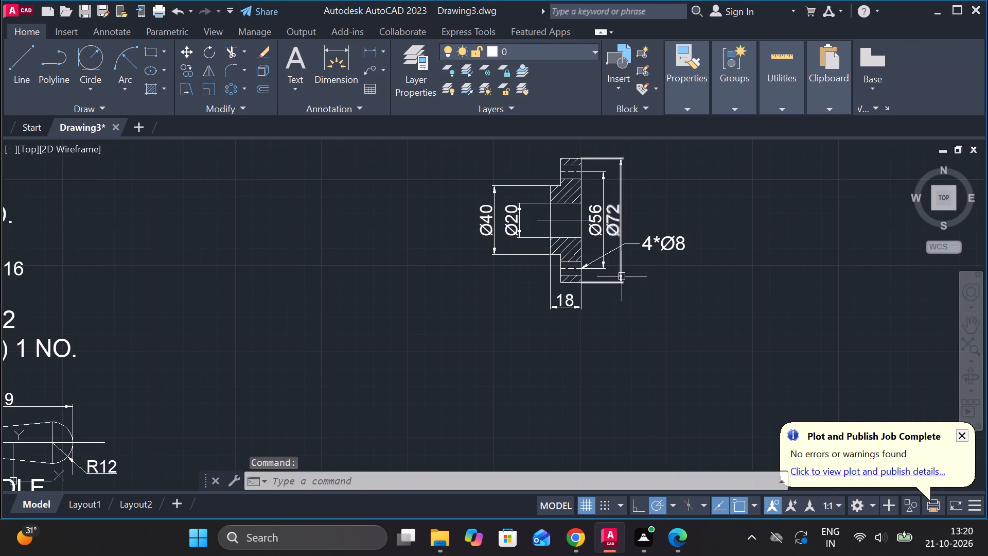
middle_click_drag(650, 258, 647, 315)
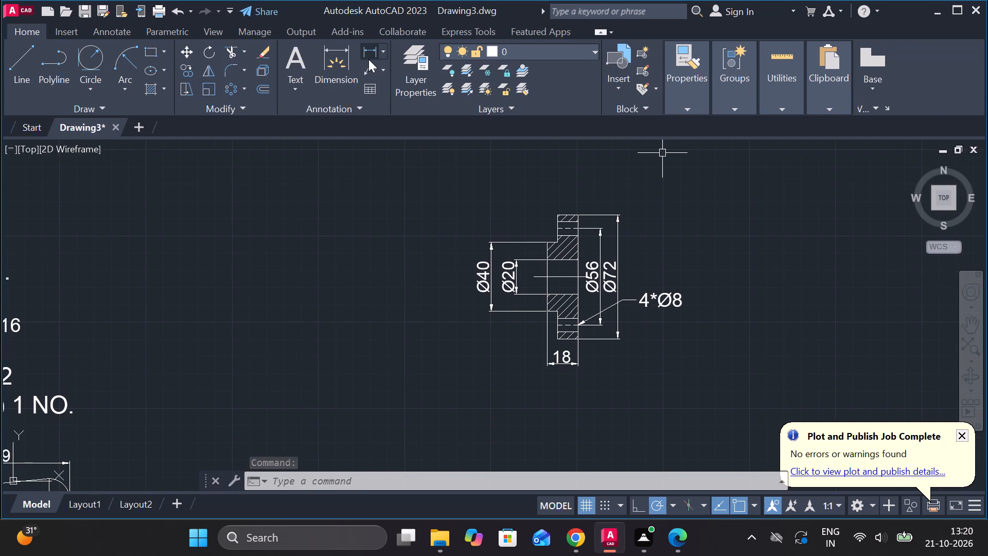
left_click(368, 52)
scroll(545, 188, "up", 2)
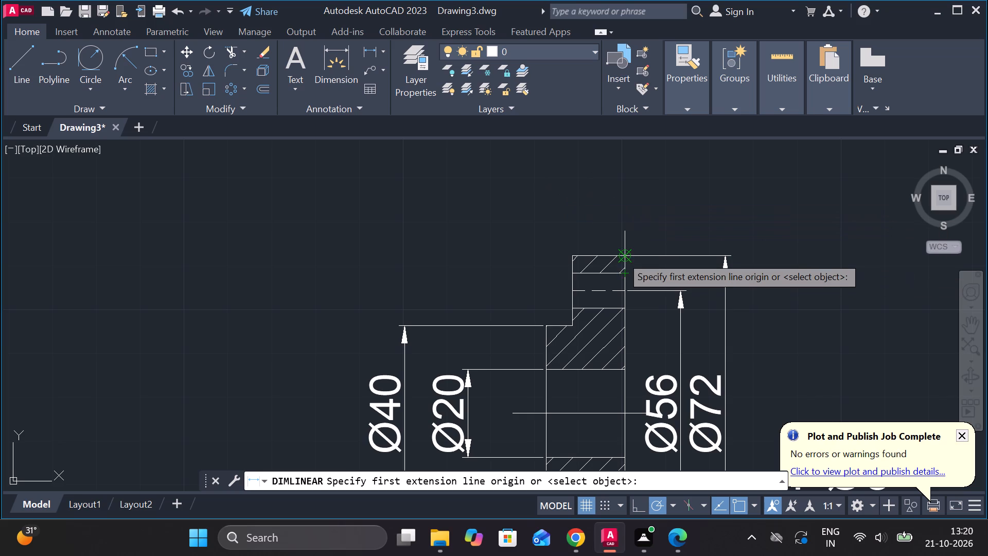
left_click(621, 256)
left_click(576, 255)
left_click(561, 243)
scroll(627, 237, "down", 2)
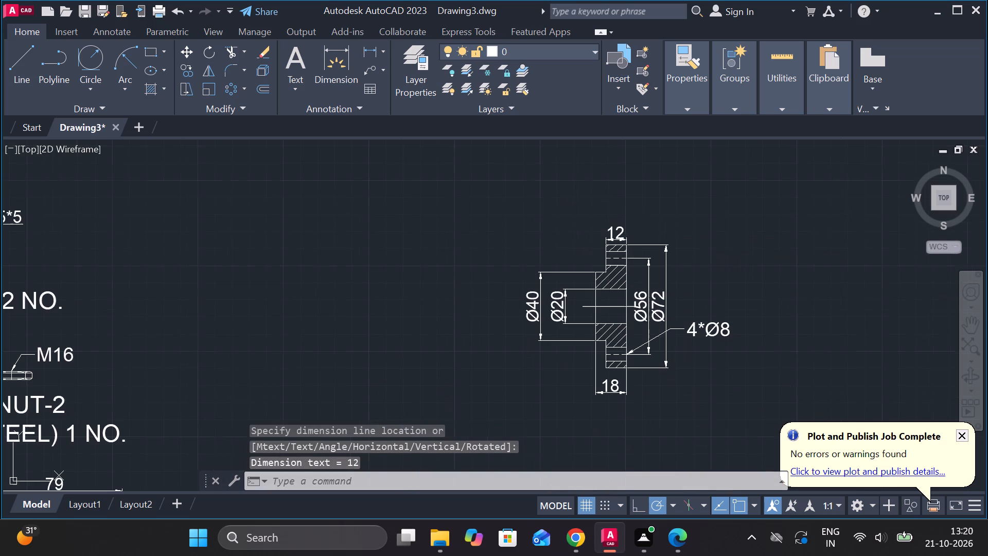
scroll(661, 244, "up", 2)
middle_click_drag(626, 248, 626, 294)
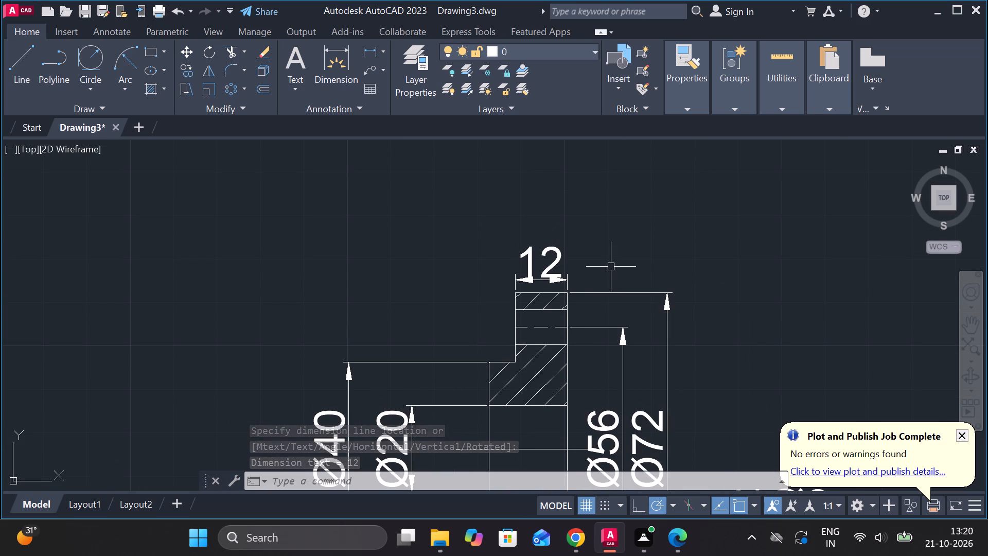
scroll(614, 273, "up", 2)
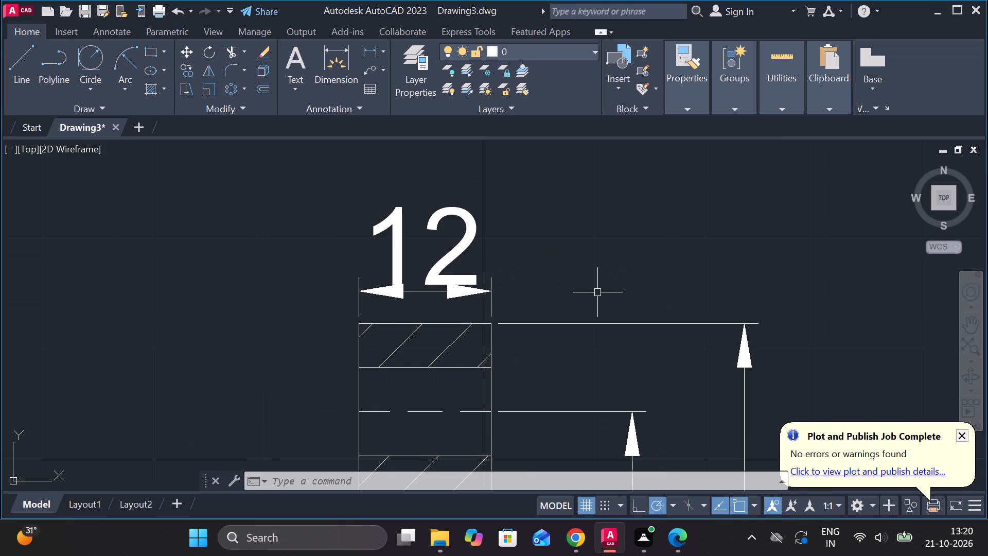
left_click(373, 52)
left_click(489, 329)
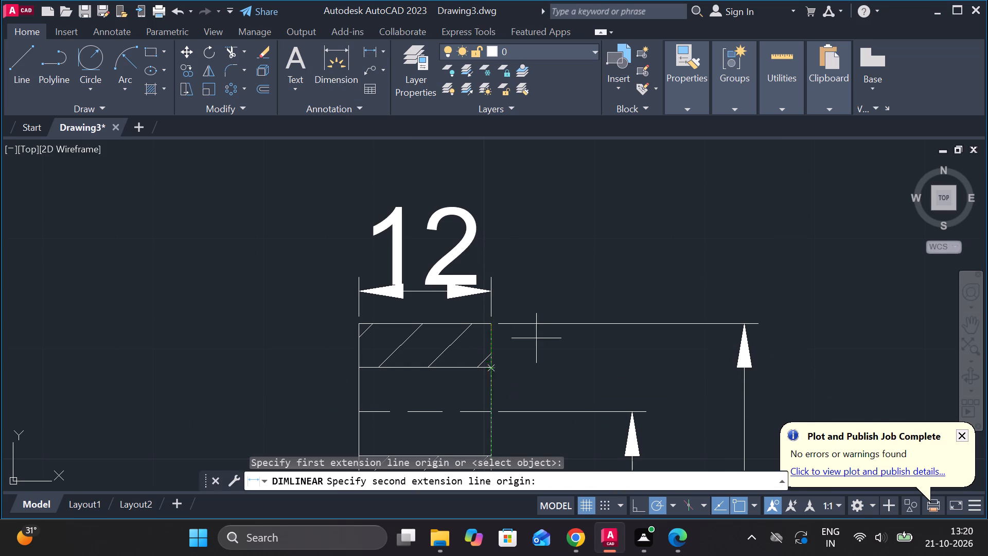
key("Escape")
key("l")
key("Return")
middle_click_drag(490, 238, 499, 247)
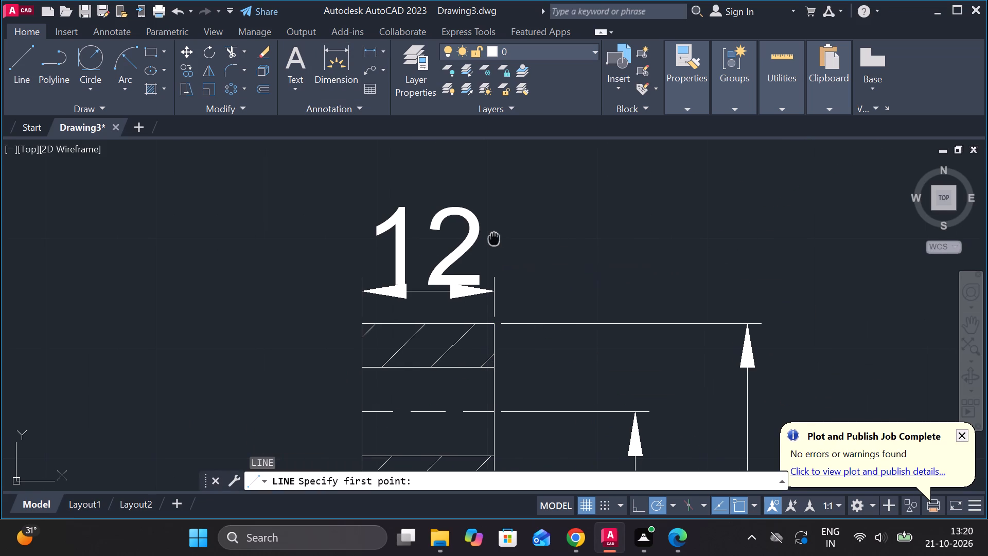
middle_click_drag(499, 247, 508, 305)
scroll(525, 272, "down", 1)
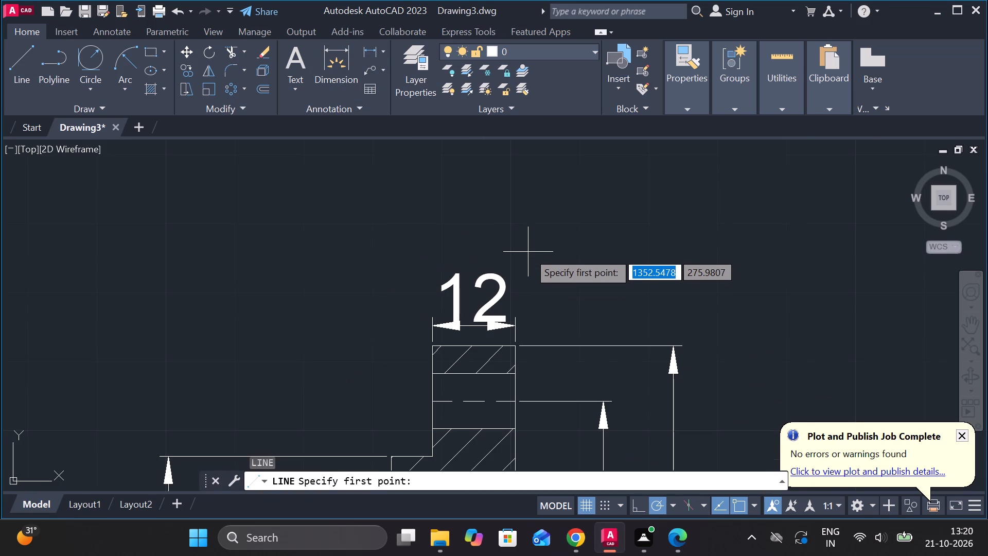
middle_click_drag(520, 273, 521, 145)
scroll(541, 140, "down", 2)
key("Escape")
Copy the 9.HANDLE (CAST IRON) 1 NO. label to below the stepped flanged part.
middle_click_drag(718, 343, 667, 260)
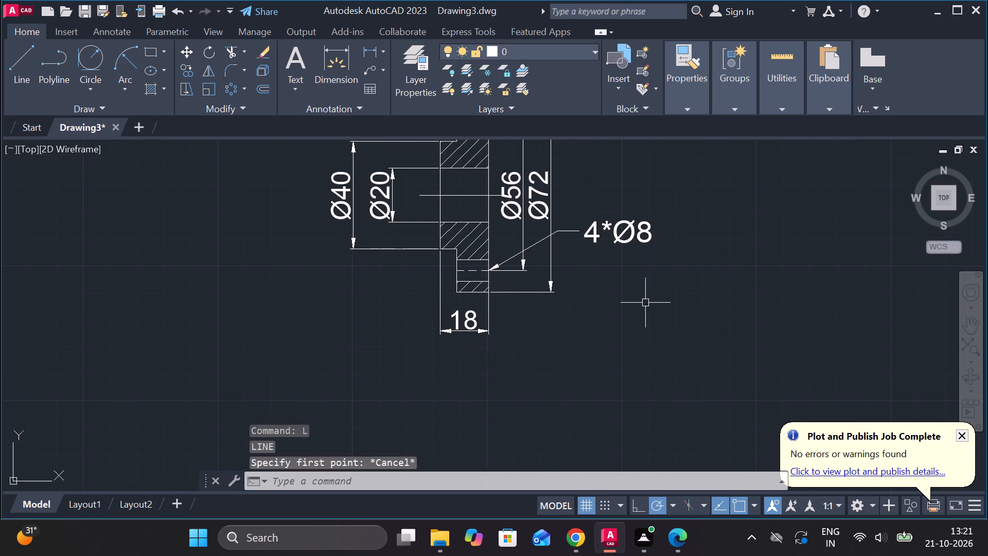
scroll(636, 303, "down", 3)
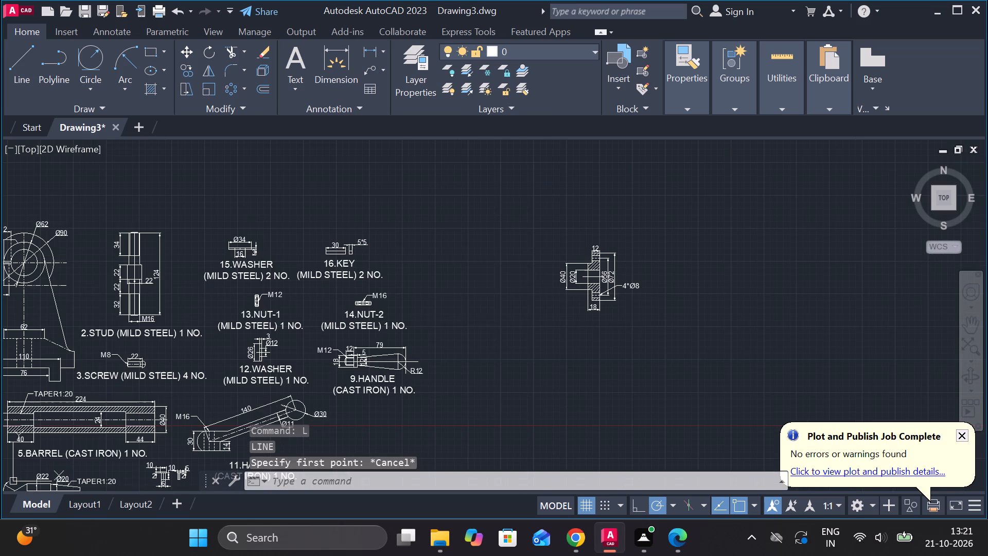
middle_click_drag(524, 325, 567, 272)
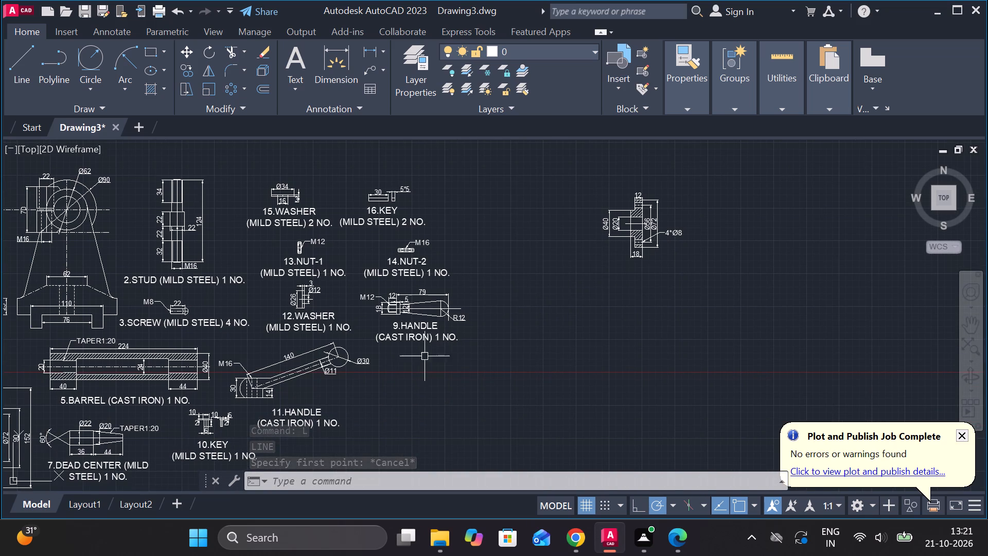
left_click(417, 340)
type("CO")
key("Return")
left_click(426, 364)
scroll(651, 334, "up", 2)
middle_click_drag(640, 318, 620, 444)
left_click(624, 387)
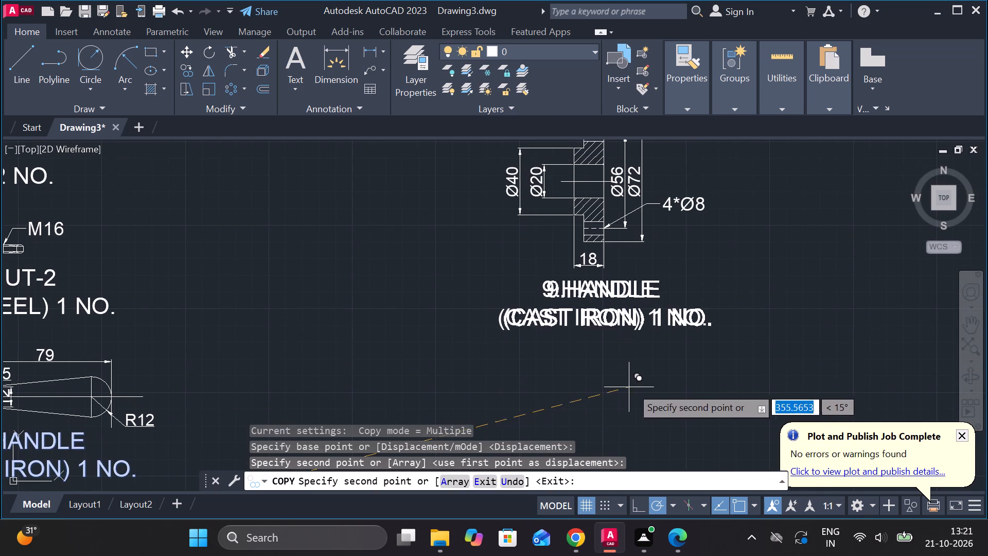
key("Escape")
Change the first line of the copied label under the flanged part to 6.FLANGE.
double_click(644, 290)
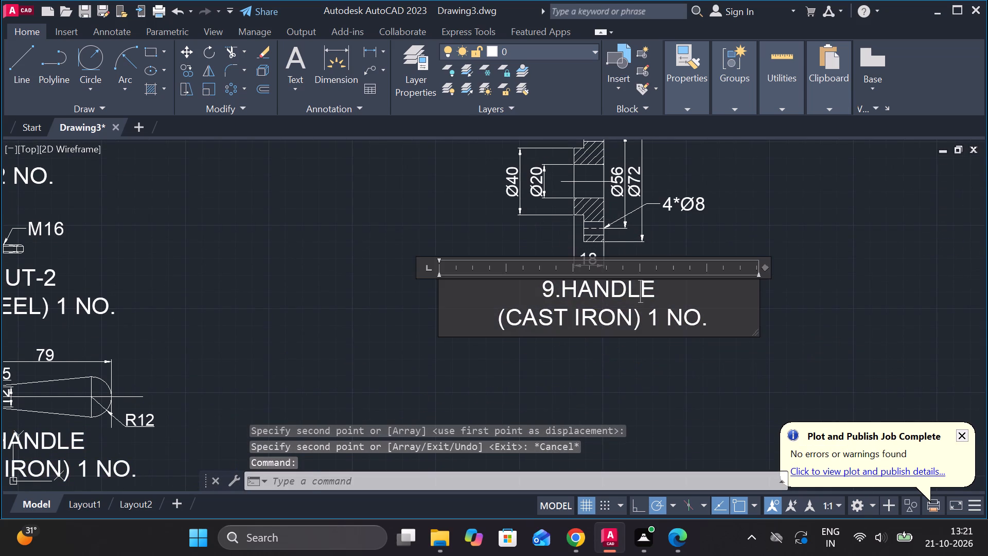
left_click(555, 285)
key("BackSpace")
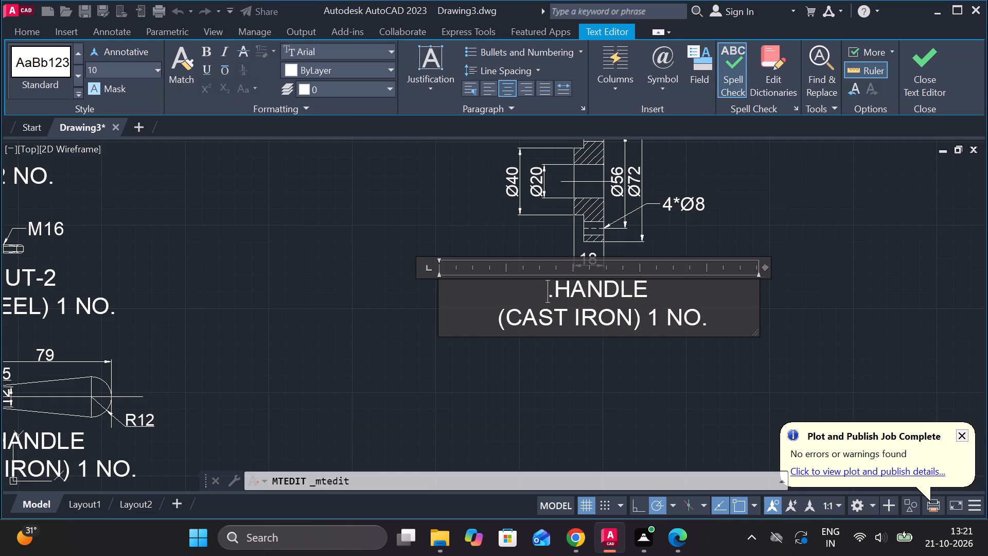
key("6")
left_click(672, 292)
key("BackSpace")
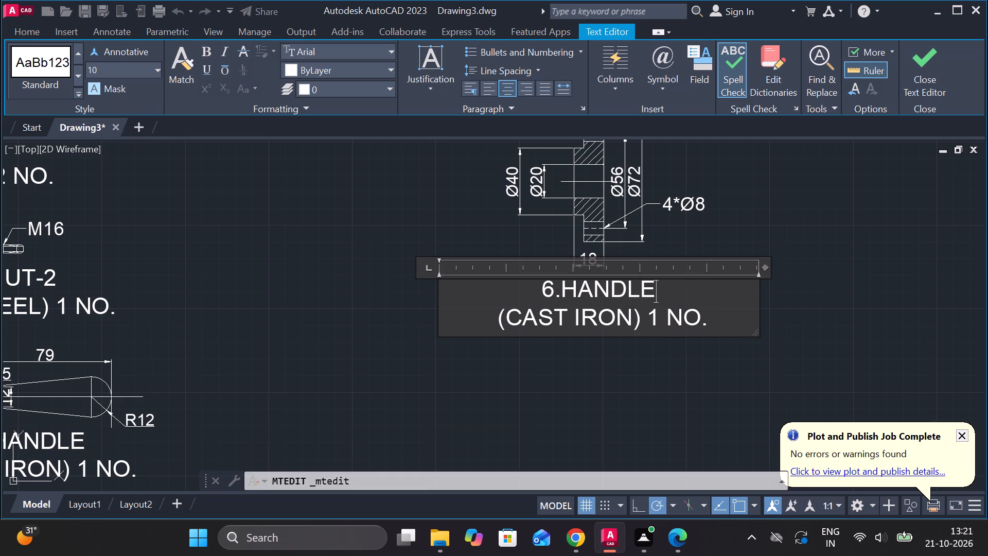
key("BackSpace")
key("BackSpace")
key("BackSpace")
key("BackSpace")
key("BackSpace")
key("BackSpace")
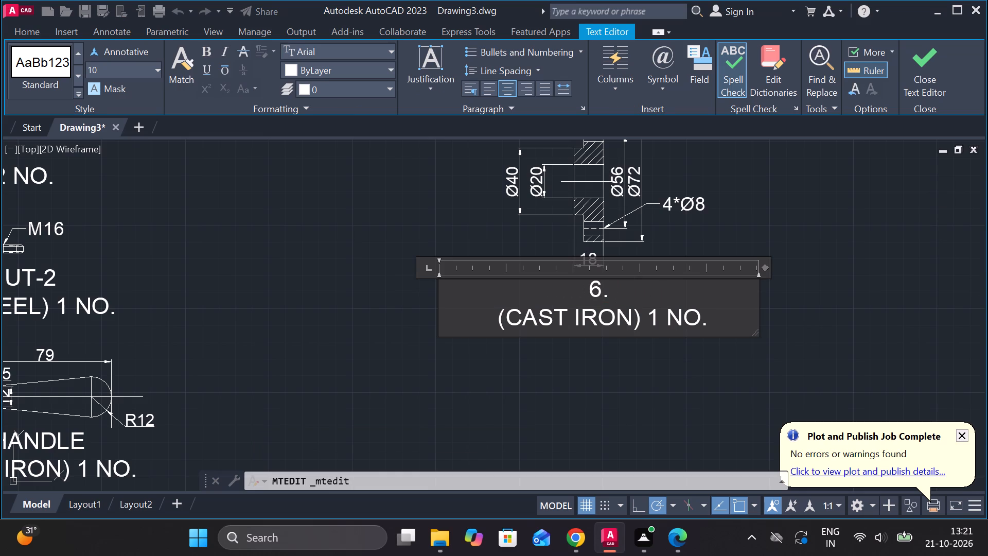
type("FLANGE")
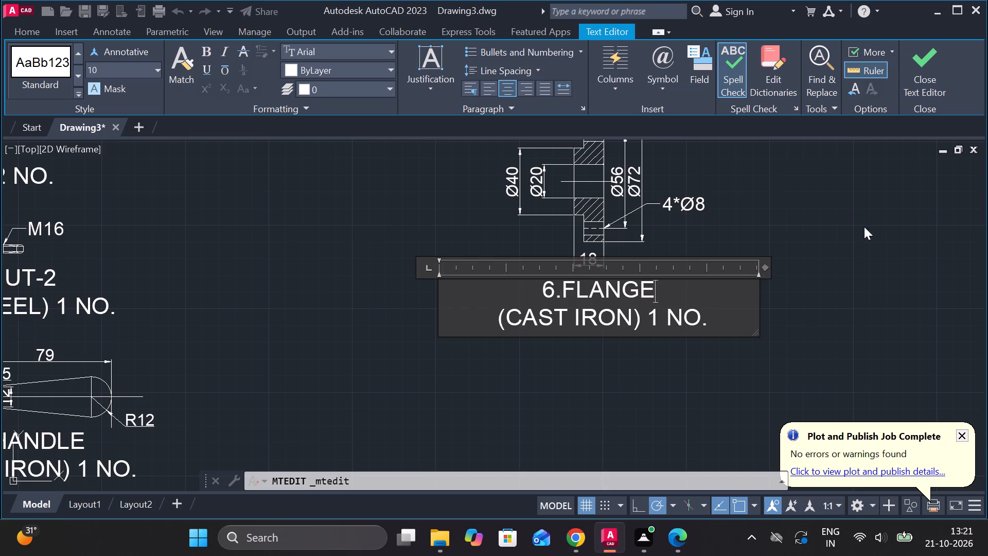
left_click(916, 84)
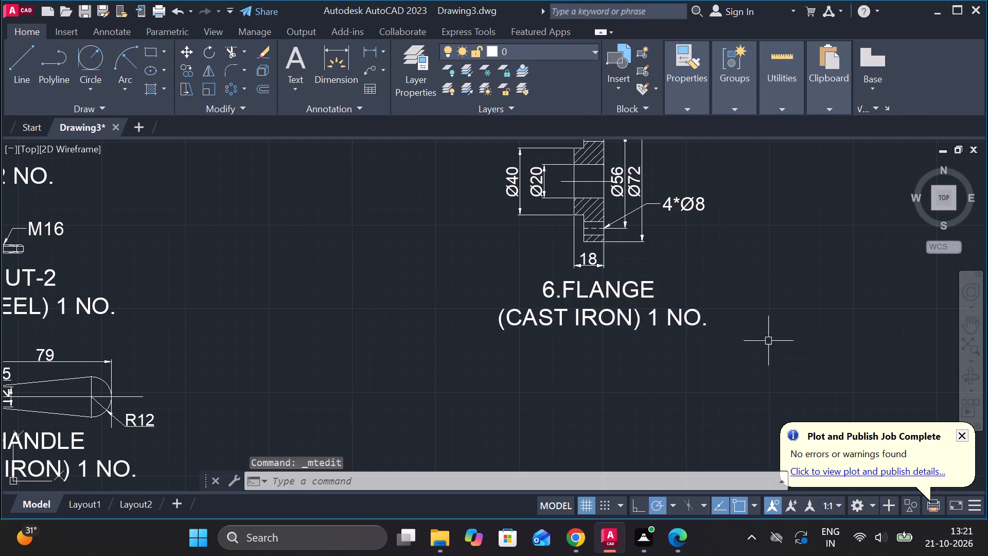
Move the dimensioned flange with its 6.FLANGE label to the free space below 9.HANDLE, beside 11.HANDLE.
scroll(767, 339, "down", 2)
left_click(620, 224)
left_click(763, 352)
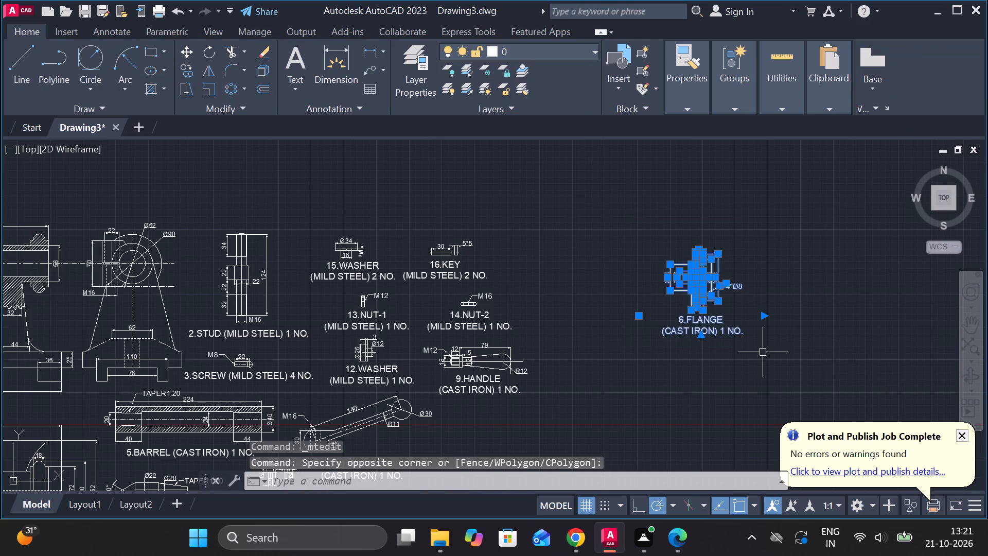
key("m")
key("Return")
left_click(763, 352)
scroll(763, 352, "down", 3)
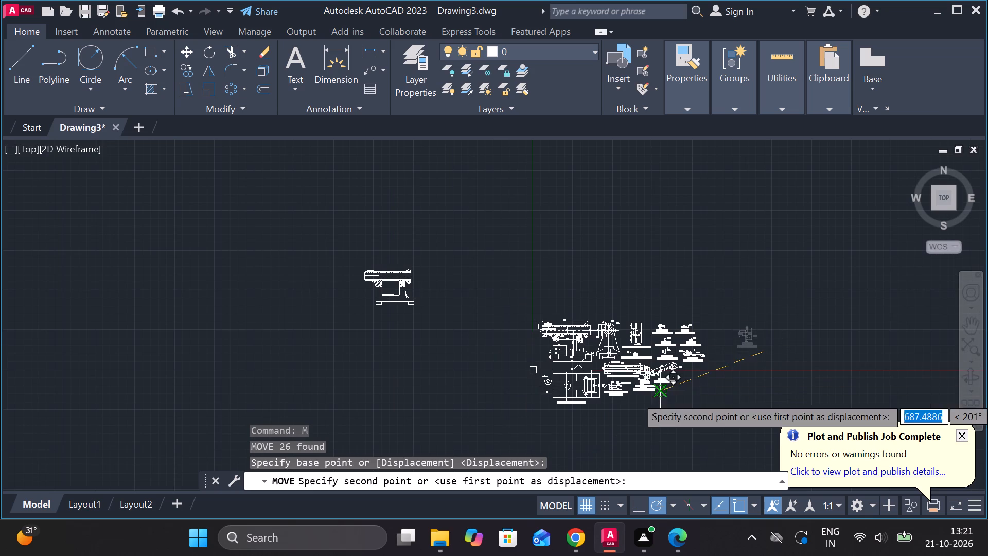
scroll(662, 396, "up", 2)
scroll(736, 395, "up", 2)
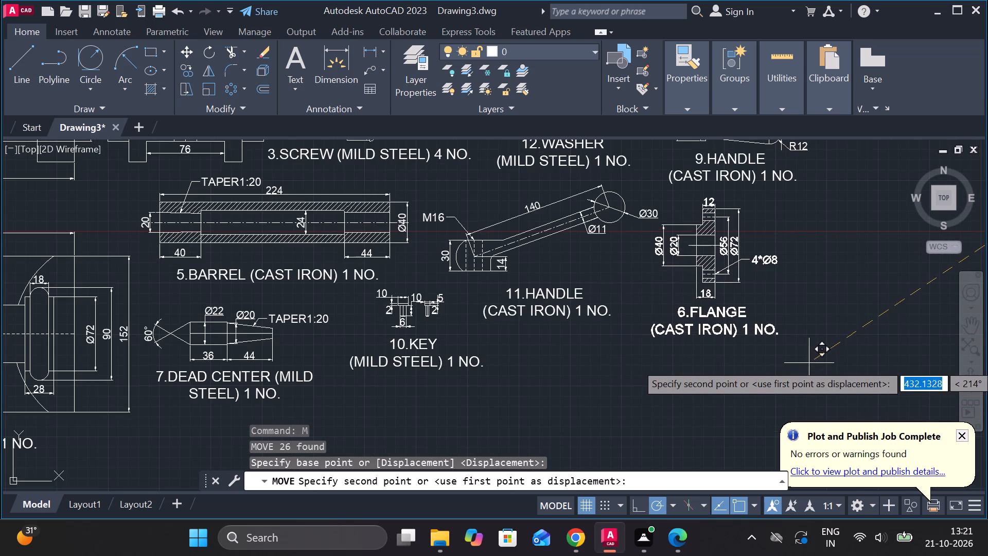
left_click(818, 361)
Erase the separate assembly view lying away from the labelled part details.
scroll(818, 361, "down", 2)
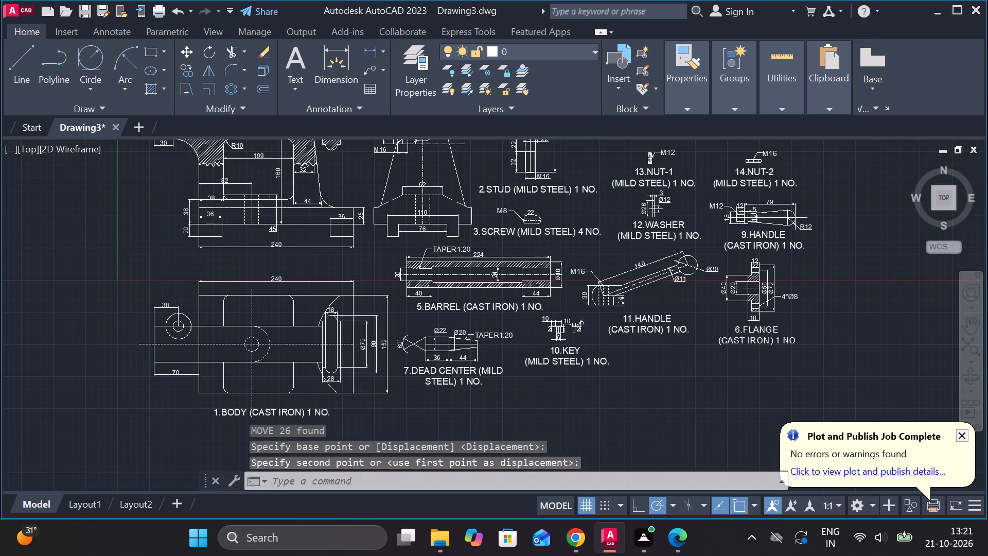
scroll(818, 361, "down", 3)
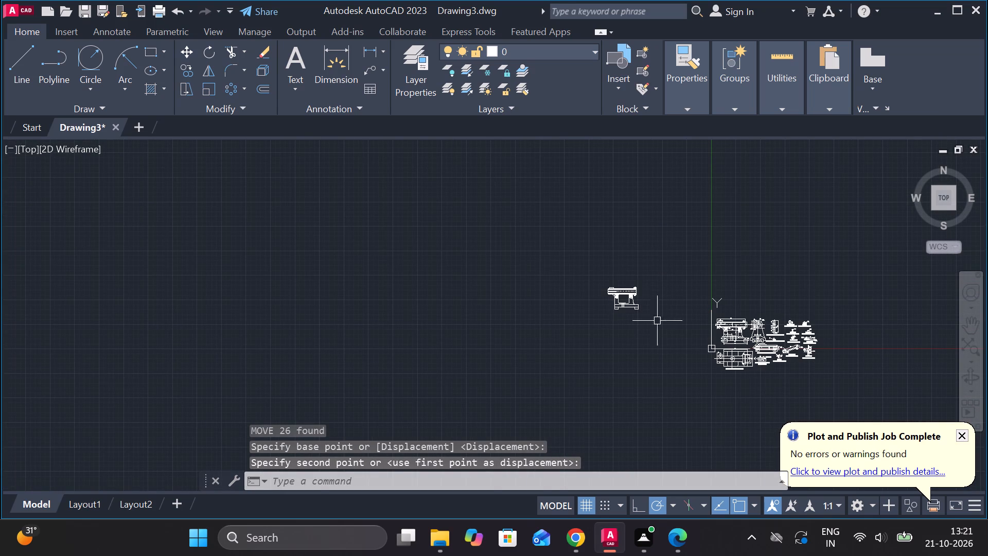
left_click_drag(665, 322, 606, 278)
left_click(531, 236)
type("E")
key("space")
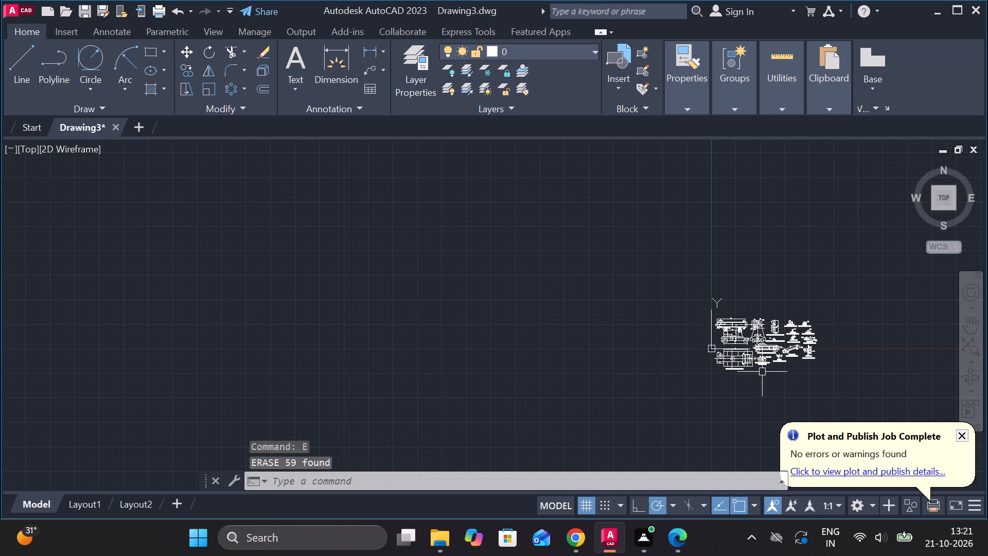
Draw a circle of radius 94 in the empty area to the right of the part details.
scroll(782, 386, "up", 2)
scroll(754, 354, "up", 2)
middle_click_drag(730, 354, 549, 301)
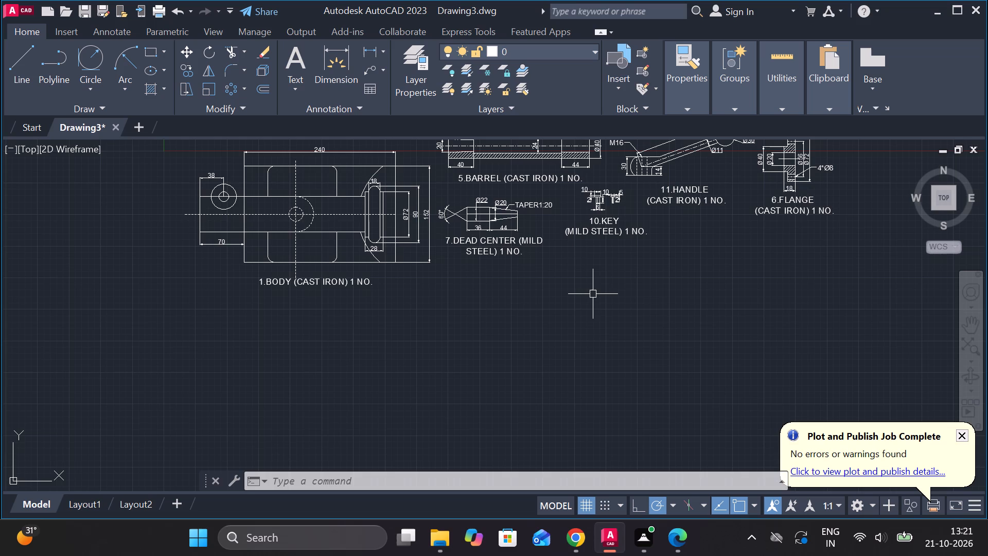
scroll(682, 311, "down", 1)
middle_click_drag(677, 311, 130, 320)
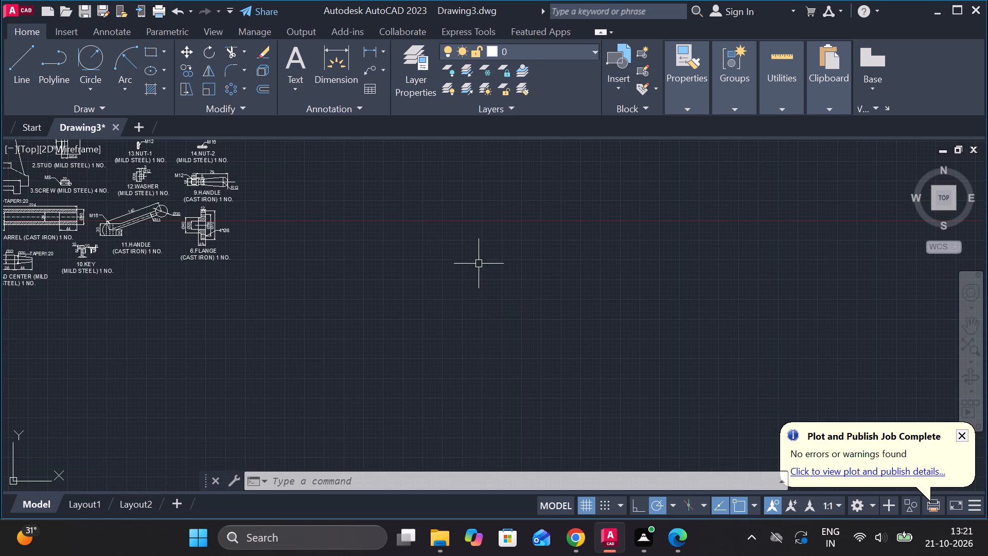
key("Escape")
type("C")
key("space")
left_click(479, 287)
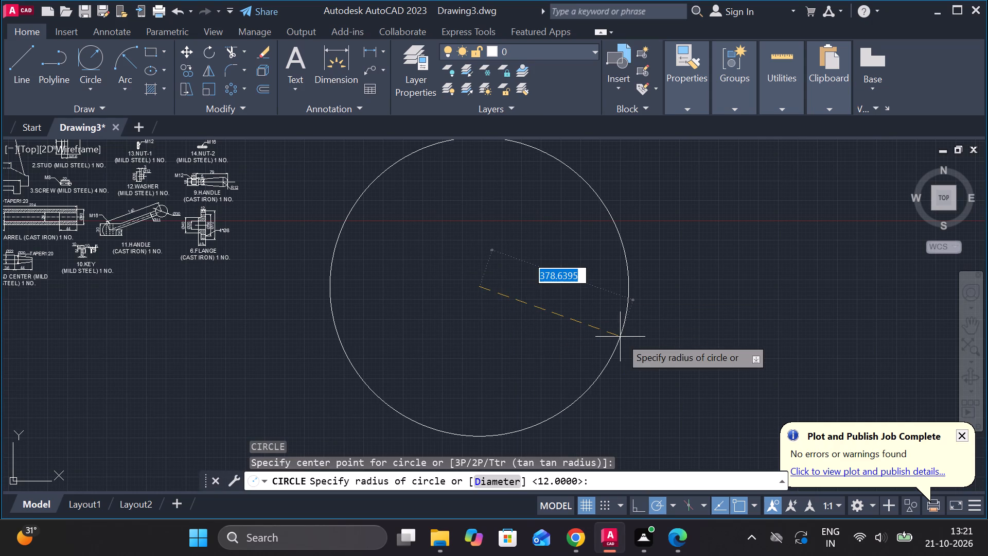
type("94")
key("space")
Draw a concentric circle of diameter 36 at the centre of the radius 94 circle.
scroll(481, 295, "up", 2)
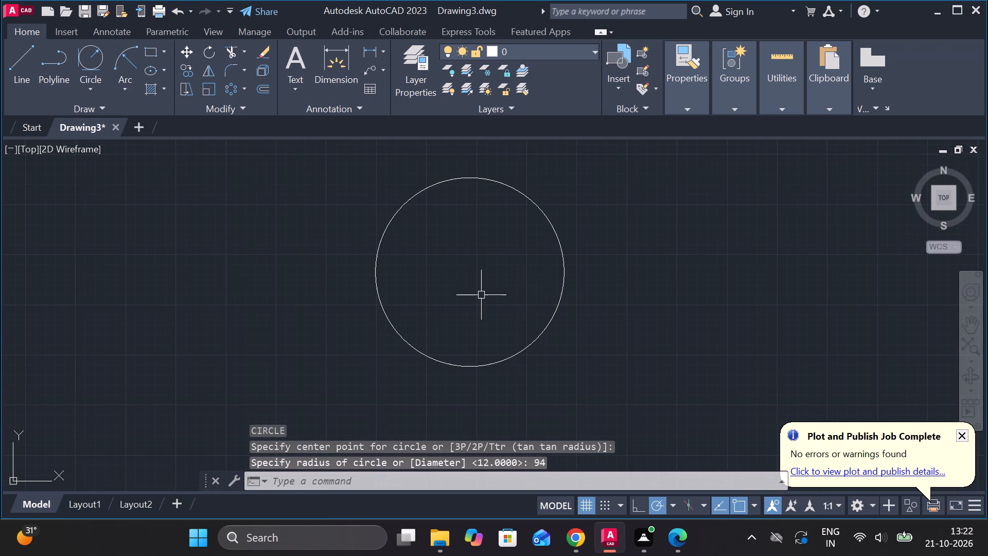
type("C")
key("space")
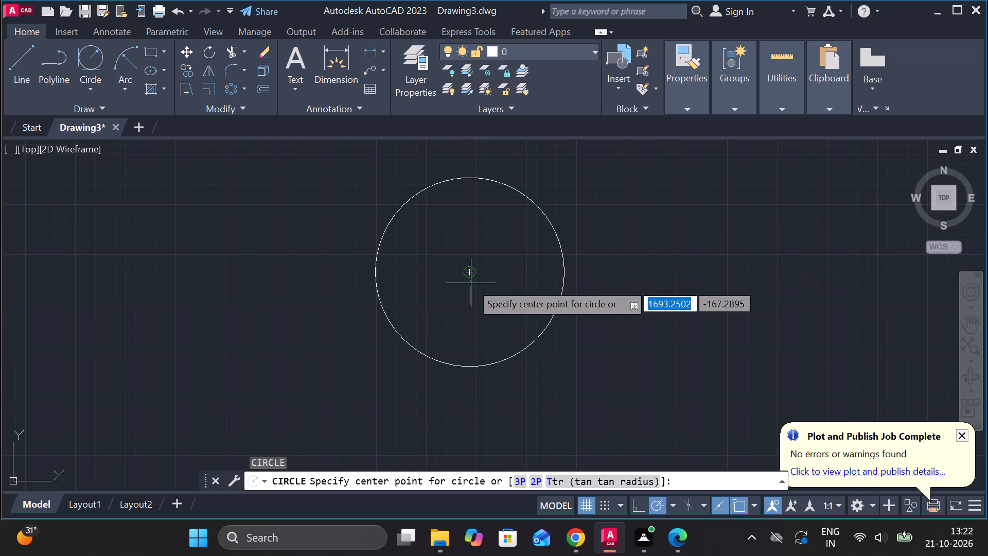
left_click(471, 270)
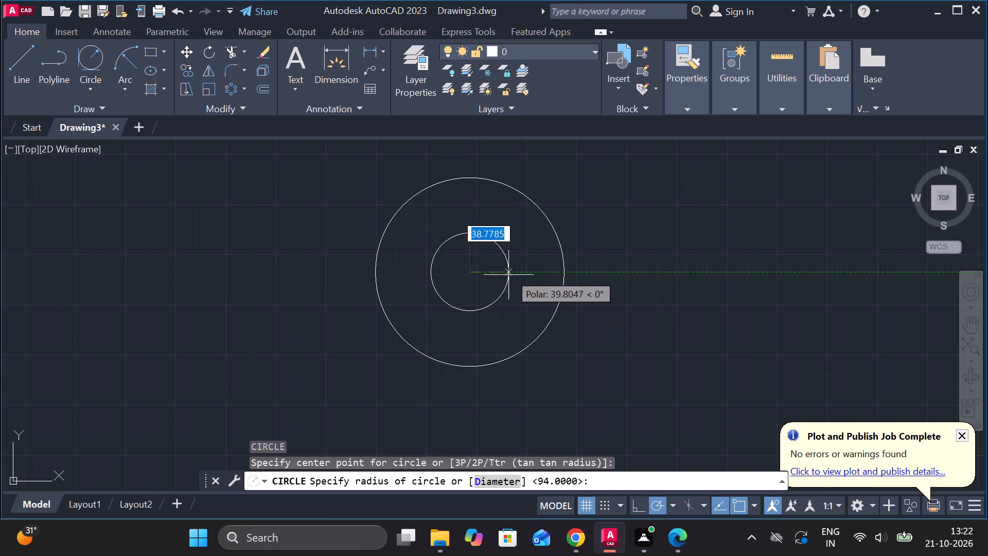
type("D")
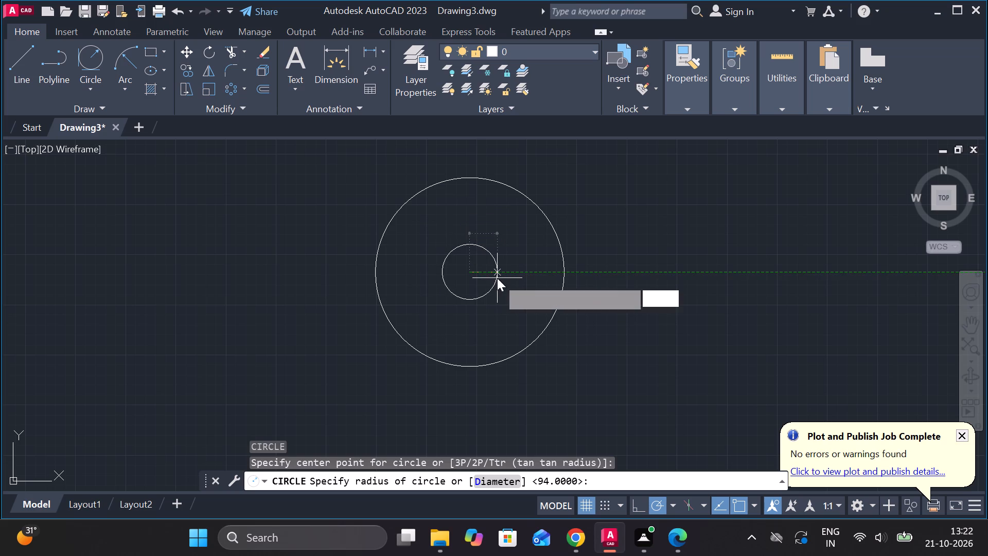
key("space")
type("36")
key("space")
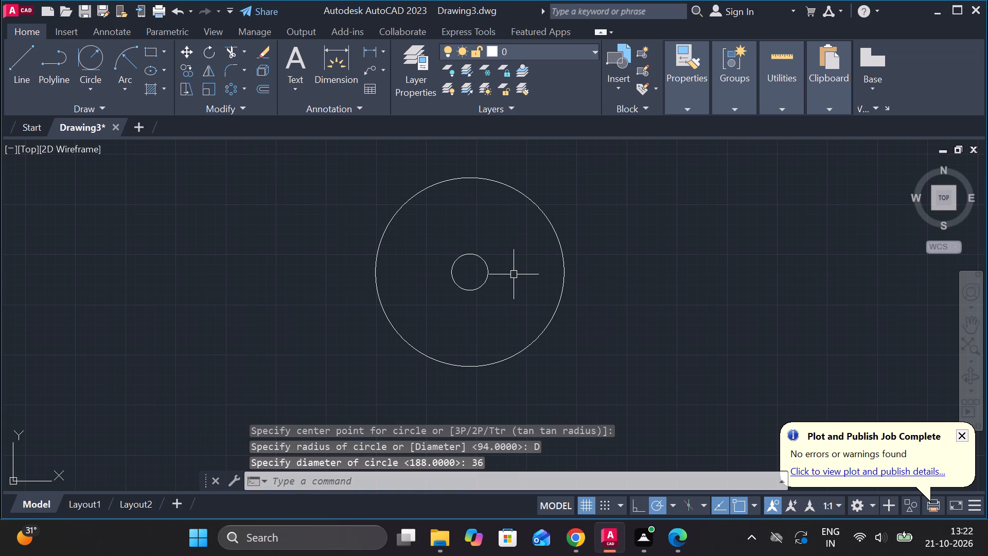
Draw a vertical line across the large circle from its top quadrant to its bottom quadrant.
key("l")
key("Return")
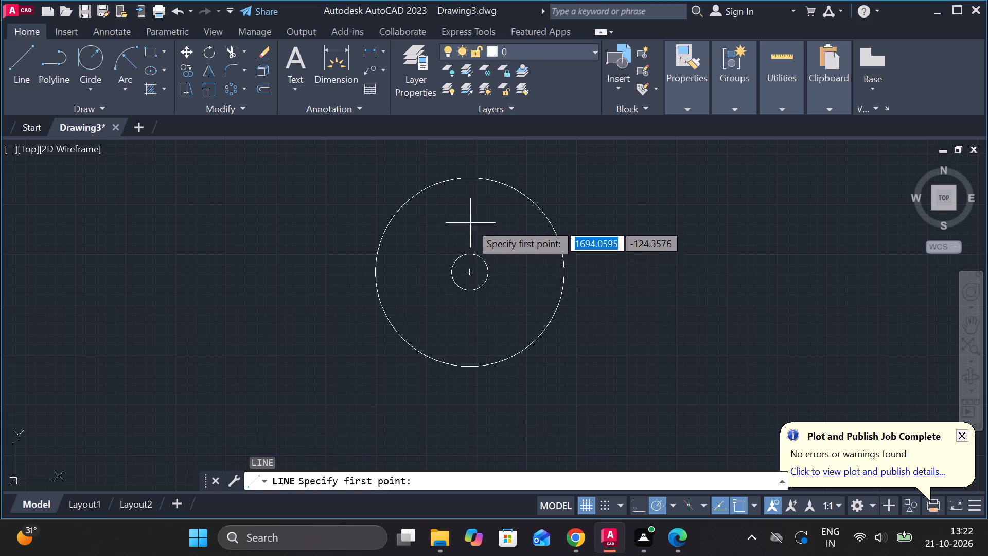
left_click(471, 181)
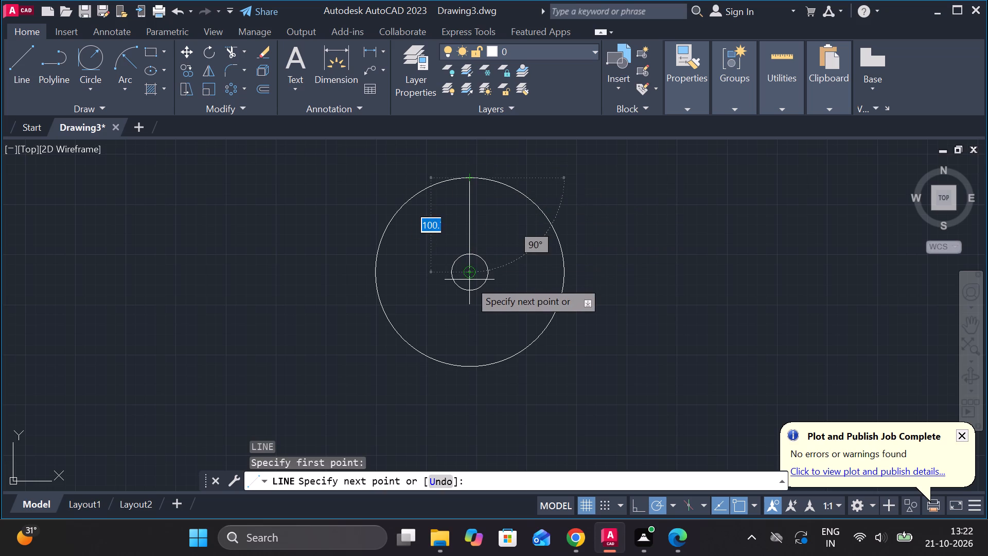
left_click(473, 361)
key("Escape")
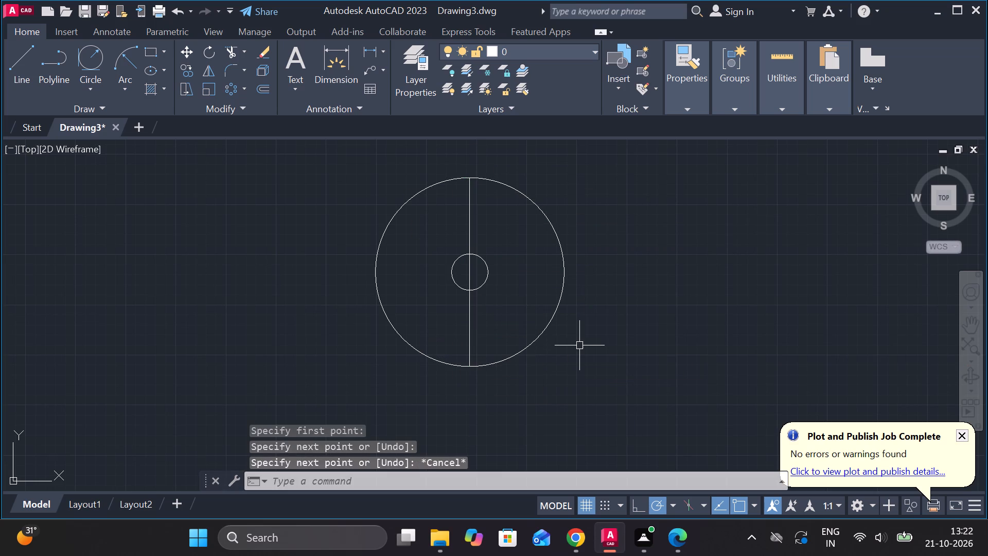
Trim away the left halves of both concentric circles at the vertical line.
type("TR")
key("space")
left_click_drag(415, 172, 437, 229)
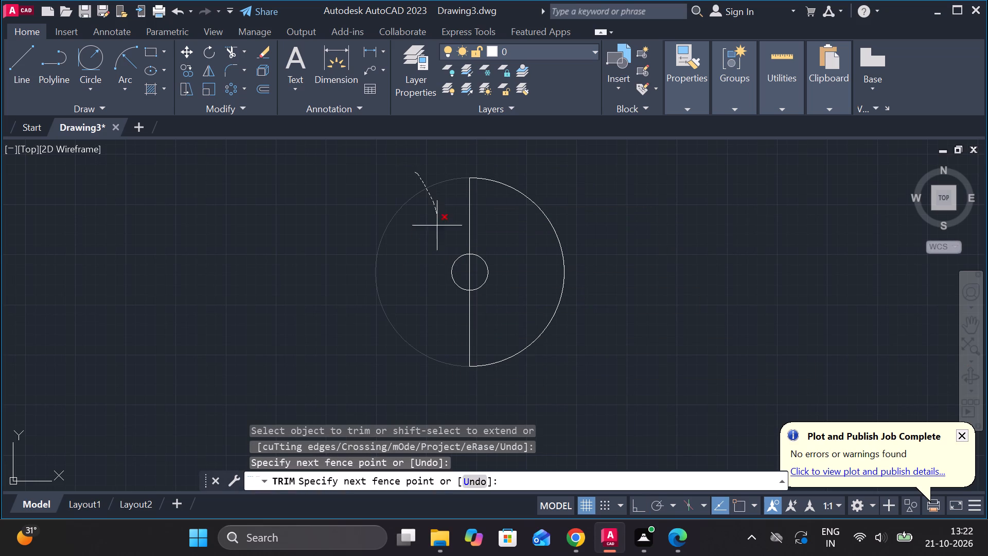
left_click_drag(437, 229, 452, 313)
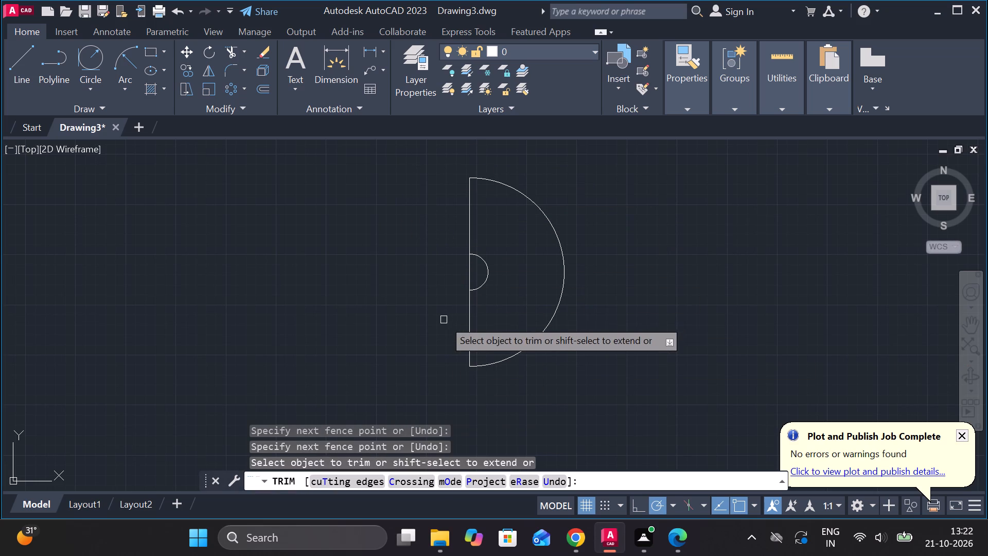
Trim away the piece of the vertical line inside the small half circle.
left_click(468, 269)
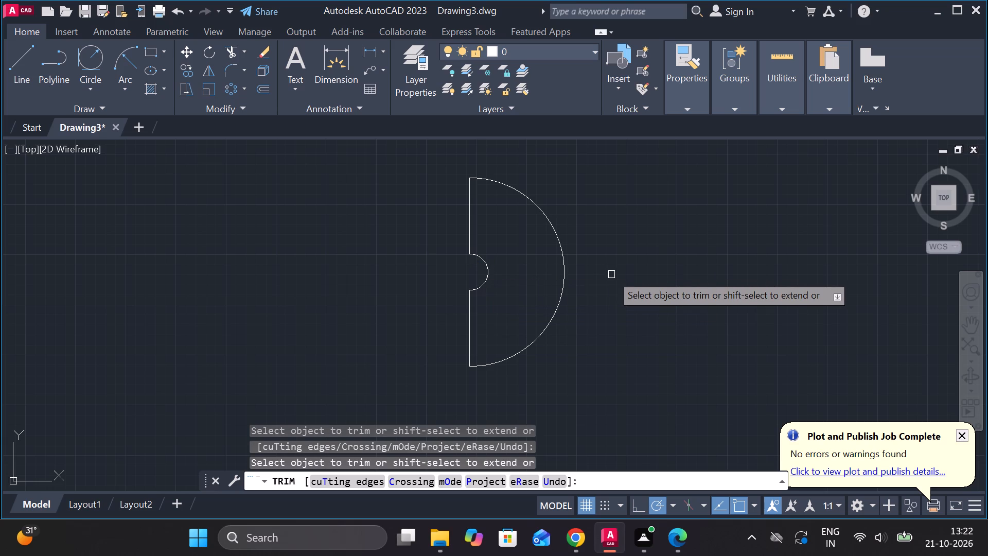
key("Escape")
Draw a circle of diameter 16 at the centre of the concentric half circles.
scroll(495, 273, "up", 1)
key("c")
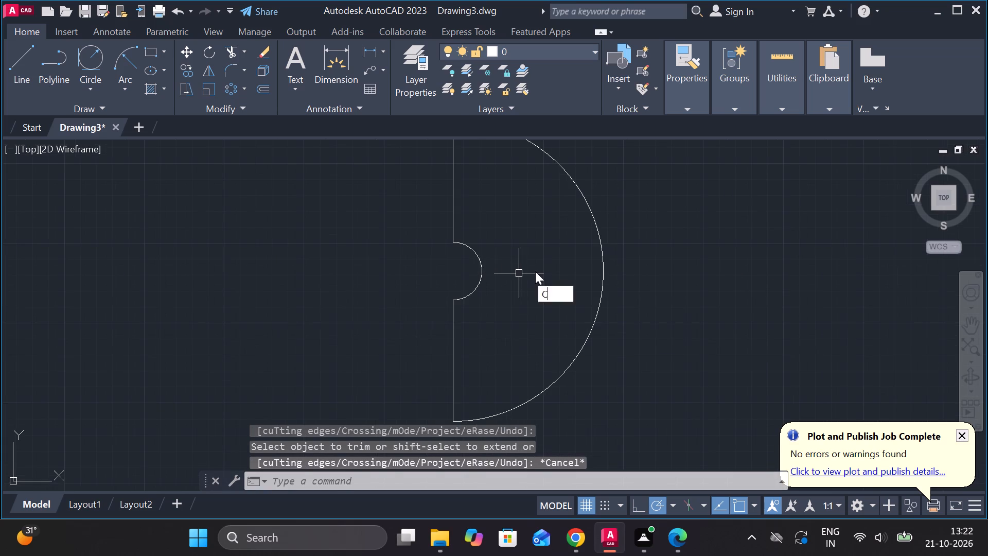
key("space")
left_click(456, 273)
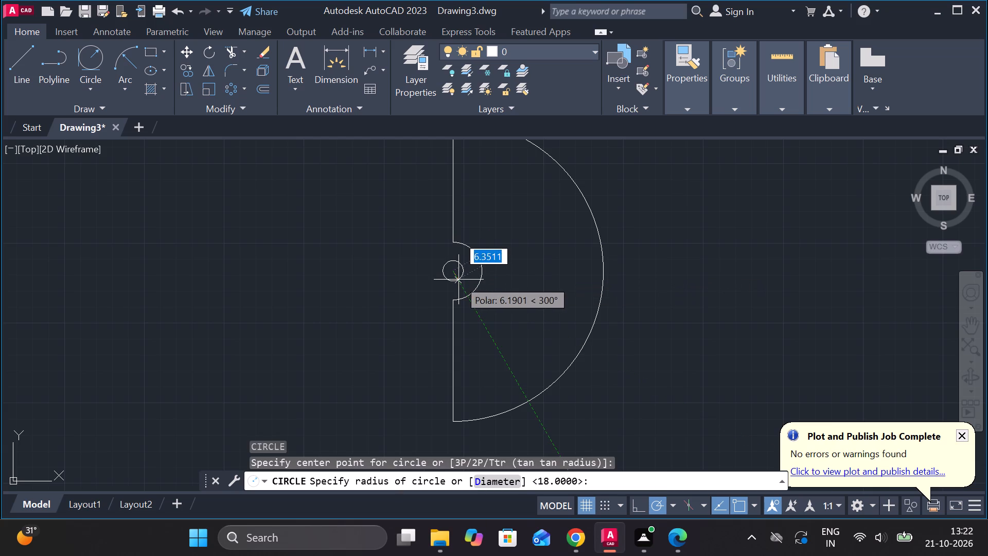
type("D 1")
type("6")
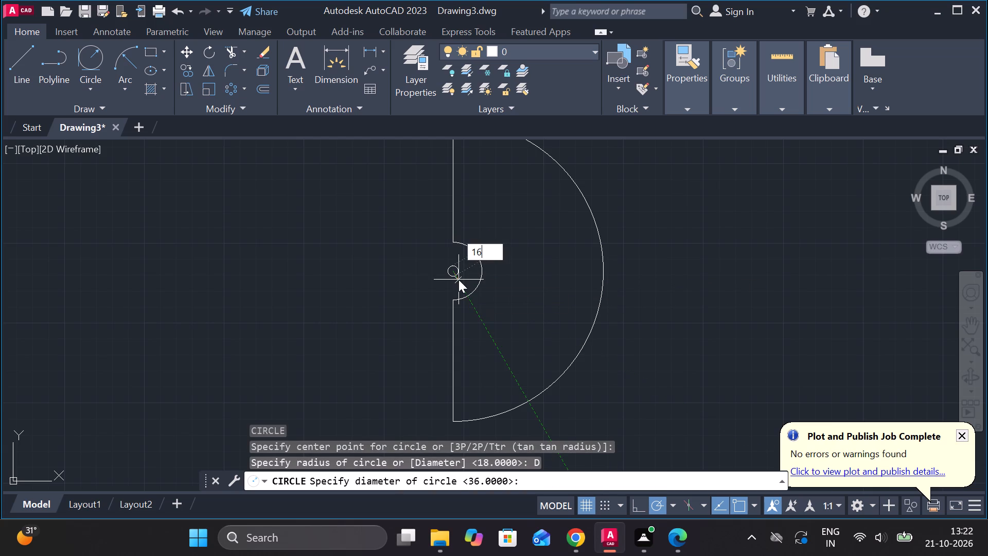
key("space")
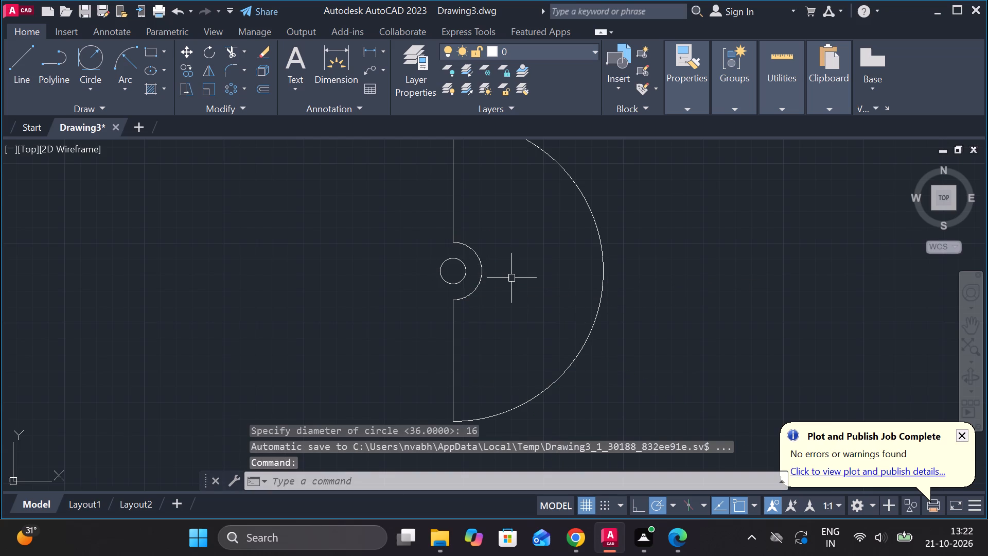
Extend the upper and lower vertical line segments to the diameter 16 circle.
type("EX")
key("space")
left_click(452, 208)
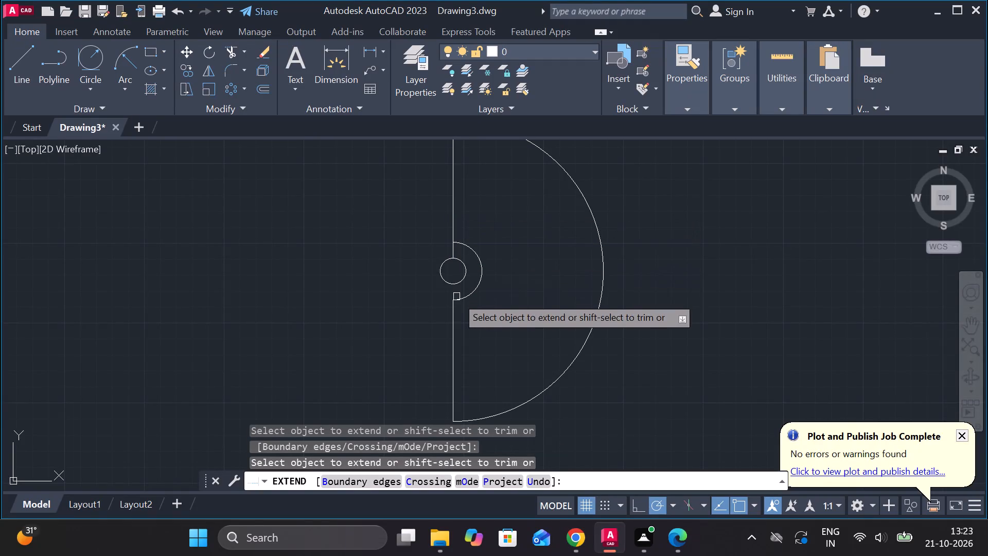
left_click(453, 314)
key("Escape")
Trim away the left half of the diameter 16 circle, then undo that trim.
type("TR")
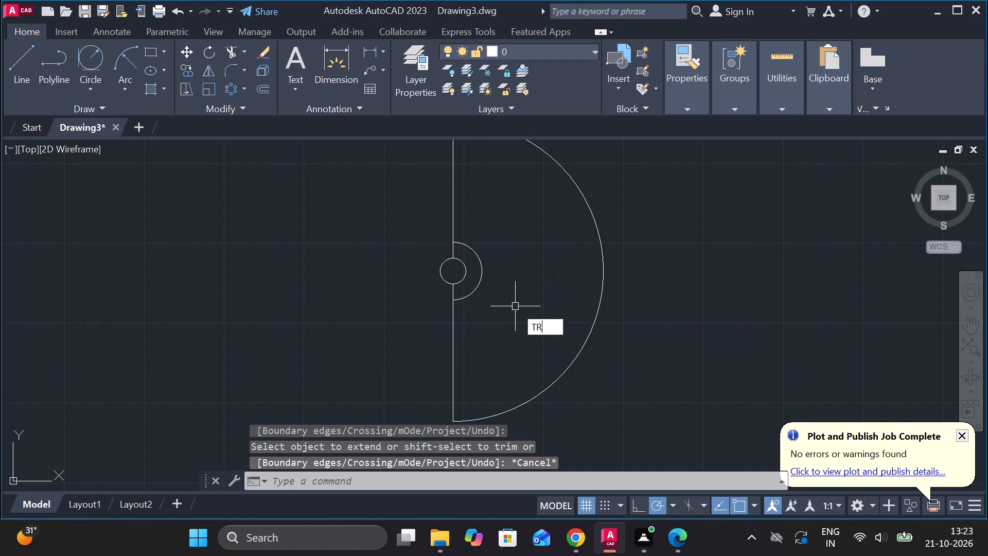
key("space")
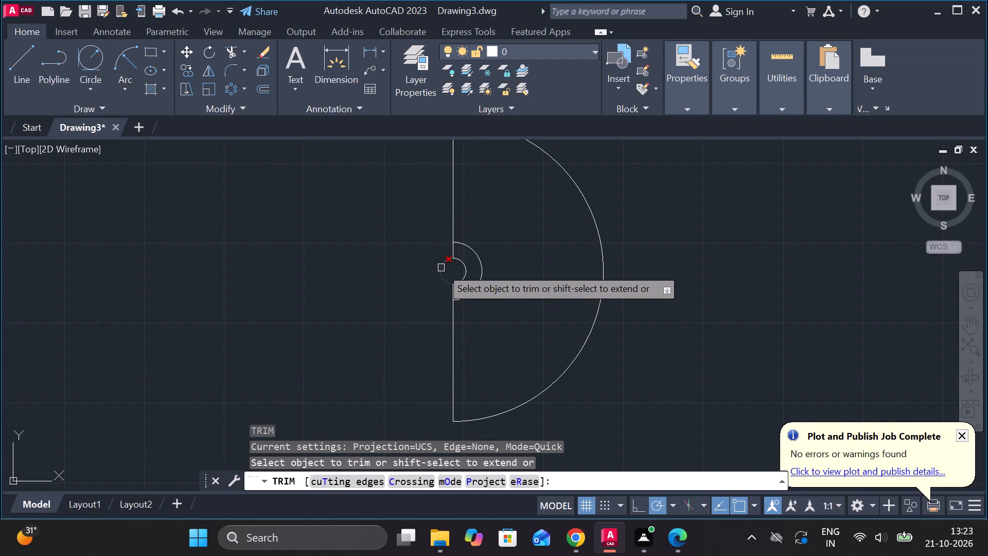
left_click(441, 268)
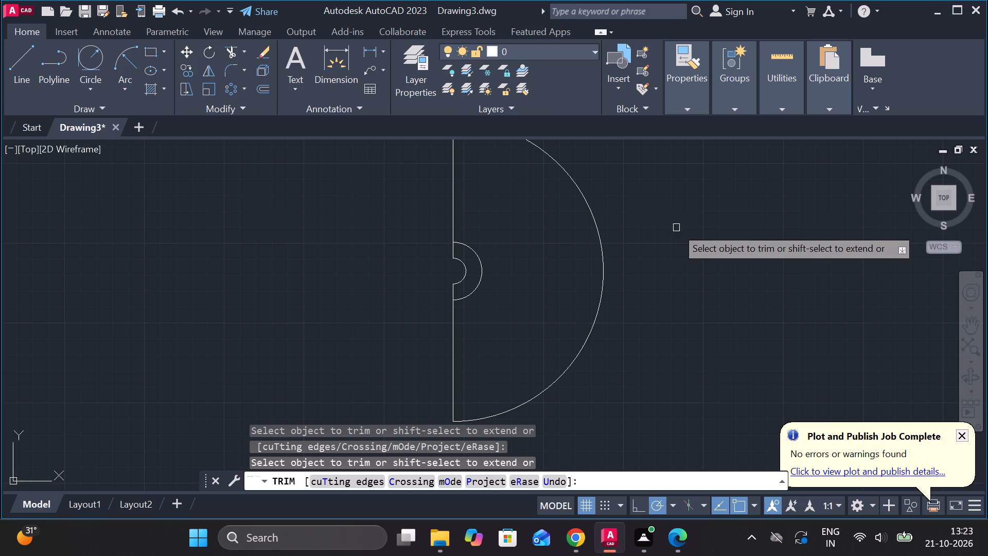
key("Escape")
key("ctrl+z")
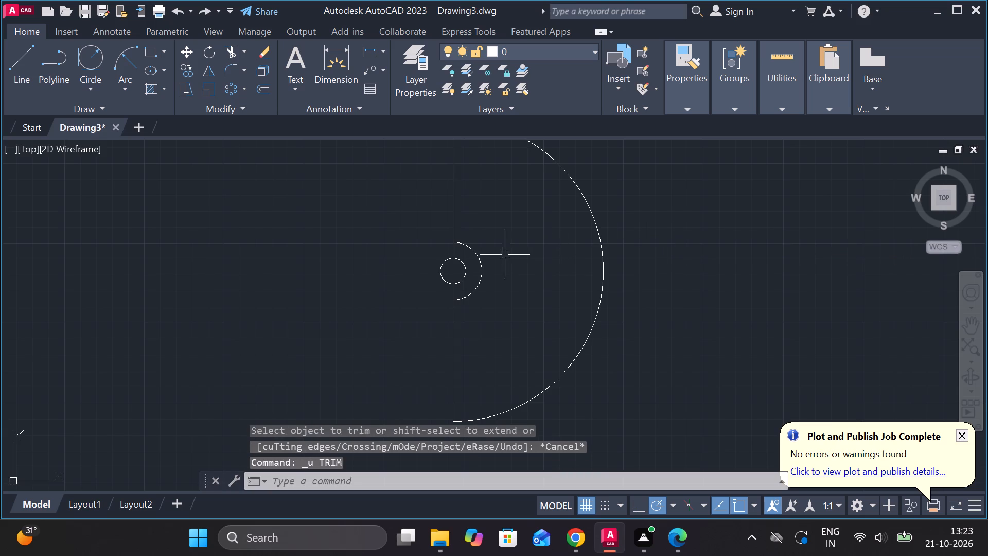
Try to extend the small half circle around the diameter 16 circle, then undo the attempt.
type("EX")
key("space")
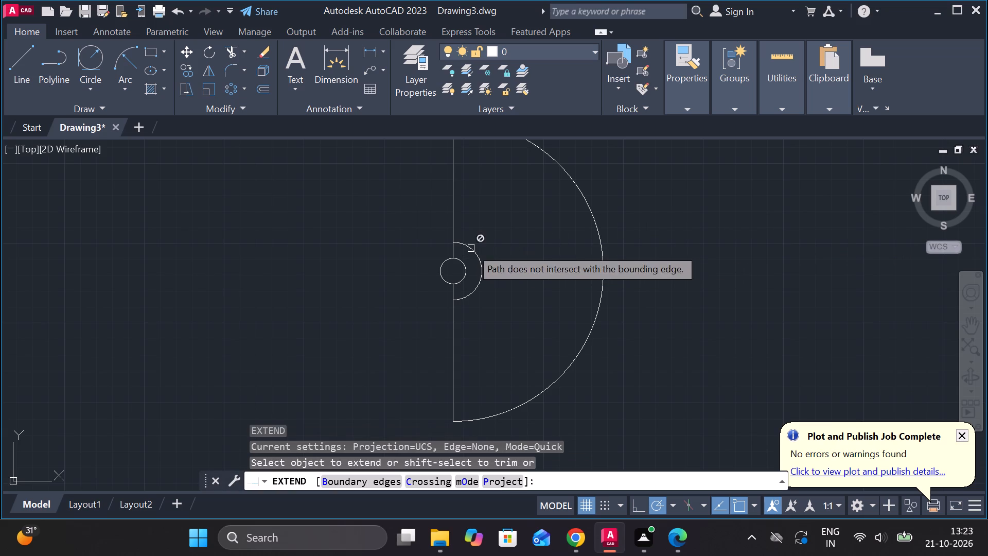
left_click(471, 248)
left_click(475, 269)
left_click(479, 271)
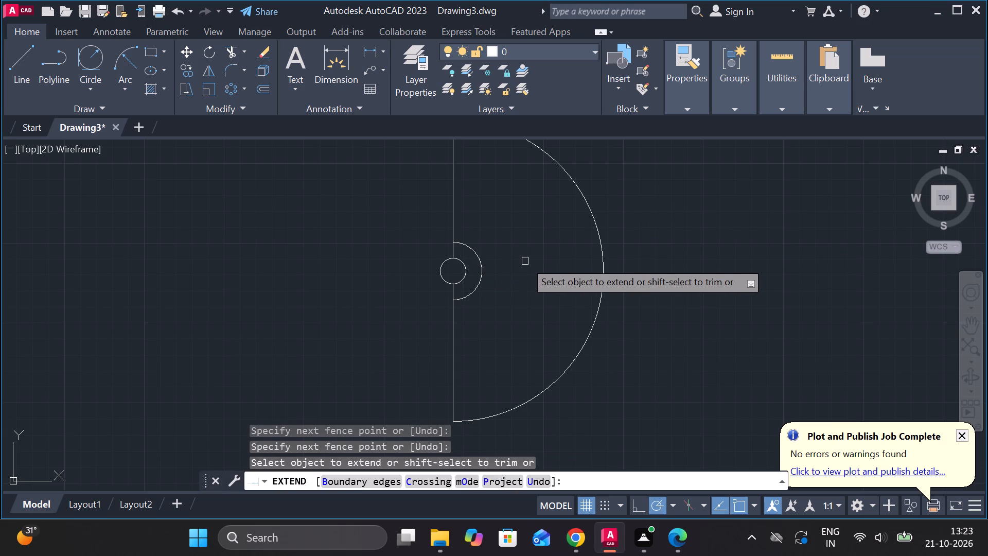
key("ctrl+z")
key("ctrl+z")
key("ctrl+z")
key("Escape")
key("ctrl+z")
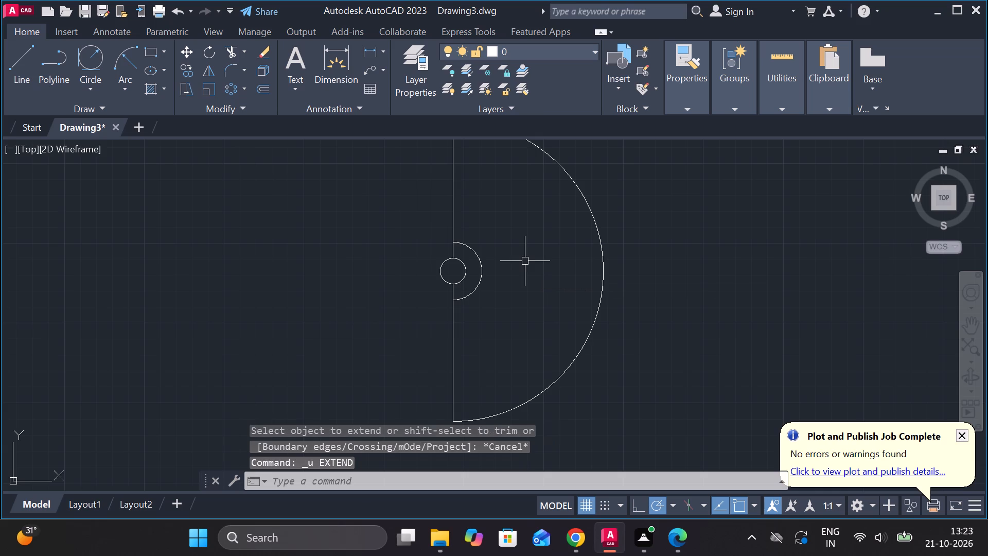
Undo the extends, the diameter 16 circle and the trims, back to the two full concentric circles with the vertical line across them.
key("ctrl+z")
key("ctrl+z")
key("ctrl+z")
key("ctrl+z")
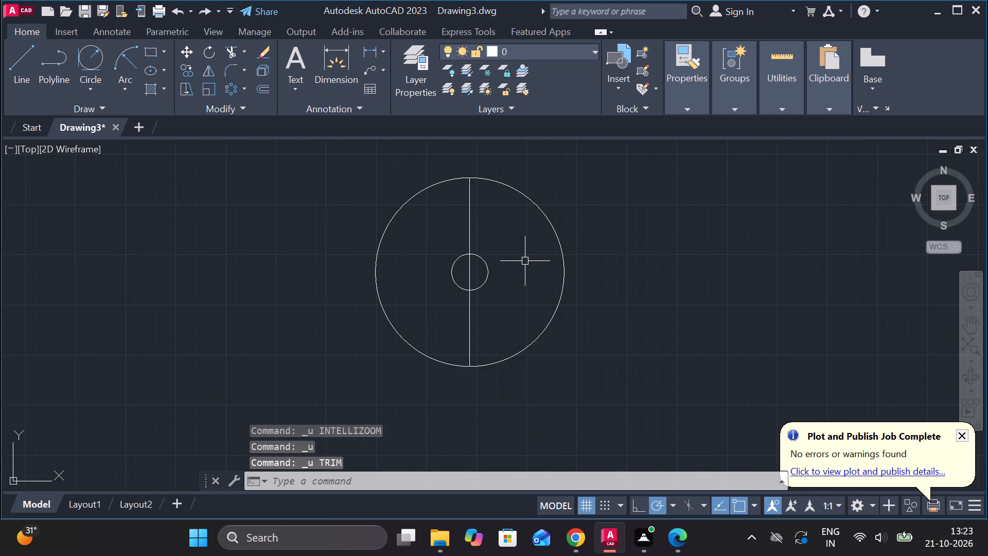
Draw a concentric circle of diameter 16 at the centre of the full circles.
scroll(509, 259, "up", 1)
key("Escape")
type("C")
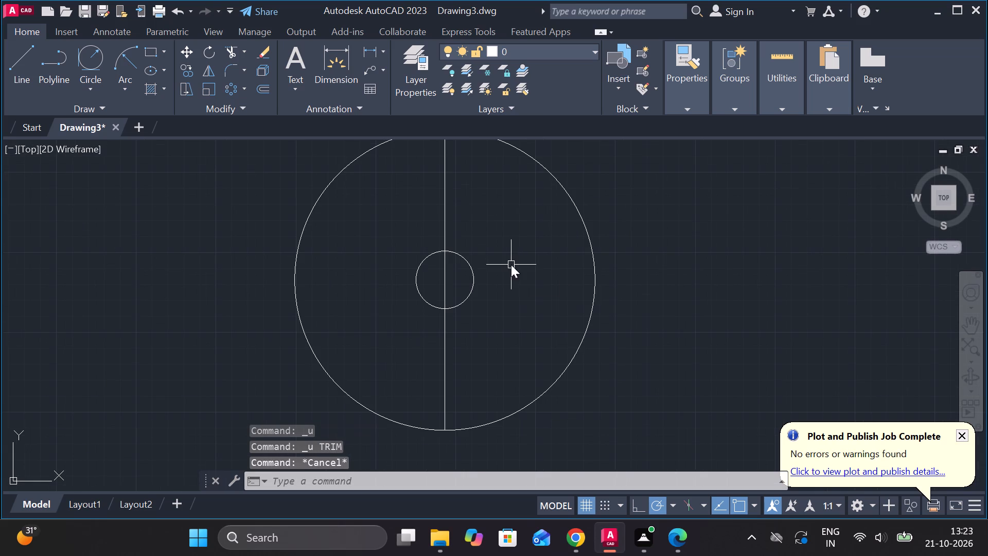
key("space")
left_click(448, 281)
type("D 16")
key("space")
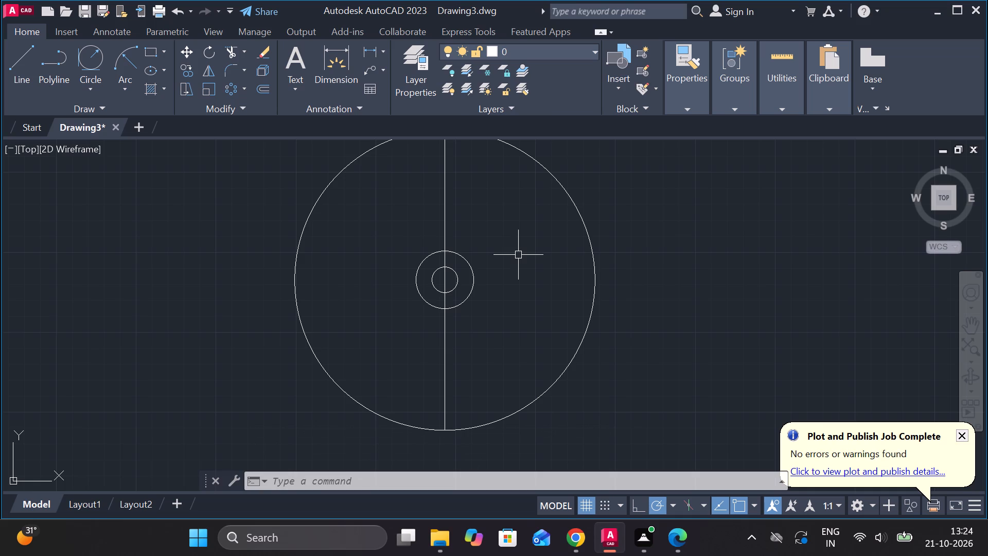
Offset the radius 94 circle inward by 16.
left_click(590, 233)
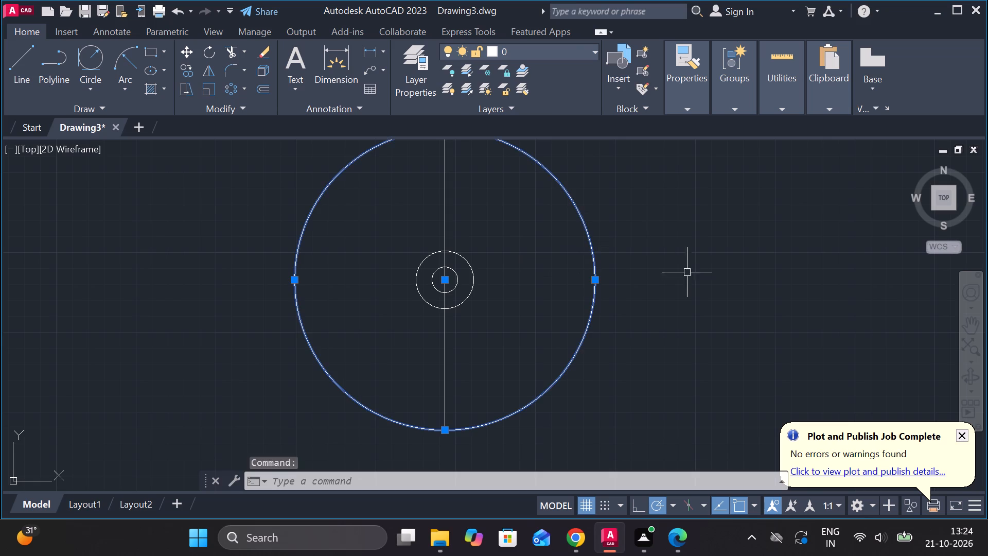
key("o")
key("Return")
key("Return")
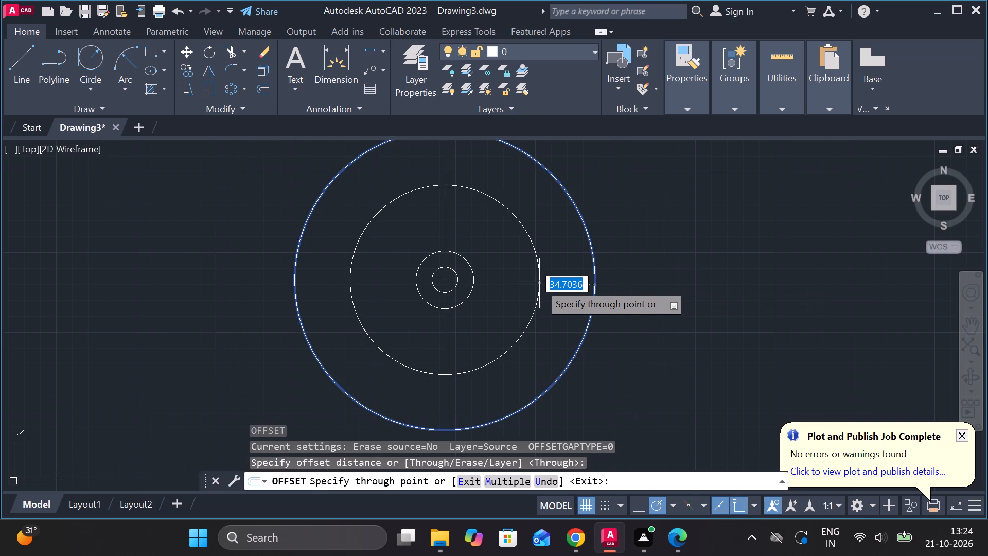
type("16")
key("Return")
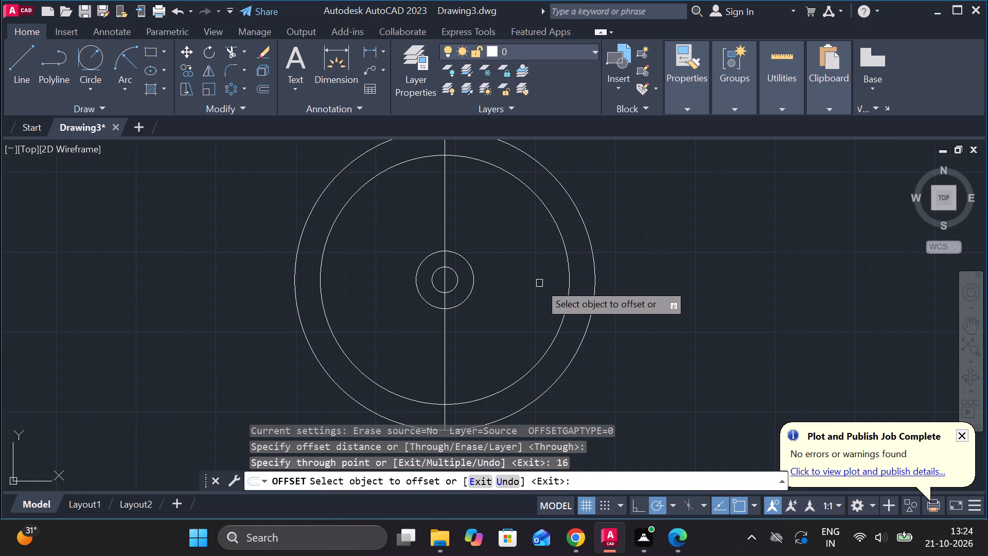
middle_click_drag(530, 241, 549, 268)
key("Escape")
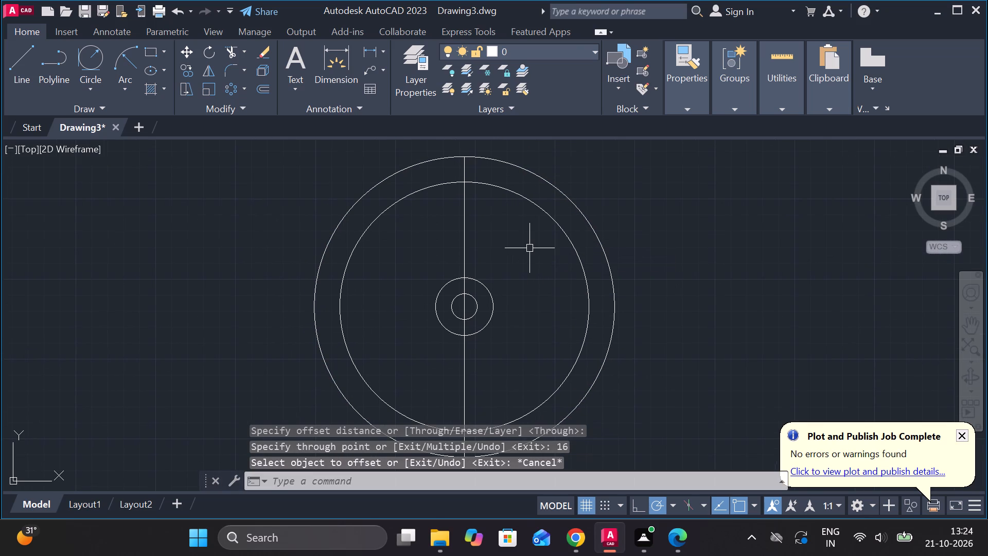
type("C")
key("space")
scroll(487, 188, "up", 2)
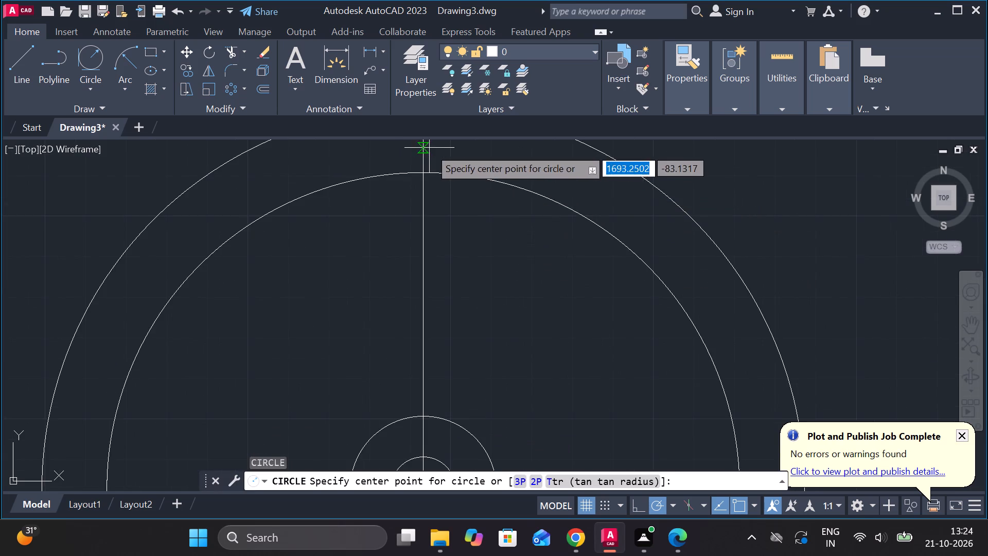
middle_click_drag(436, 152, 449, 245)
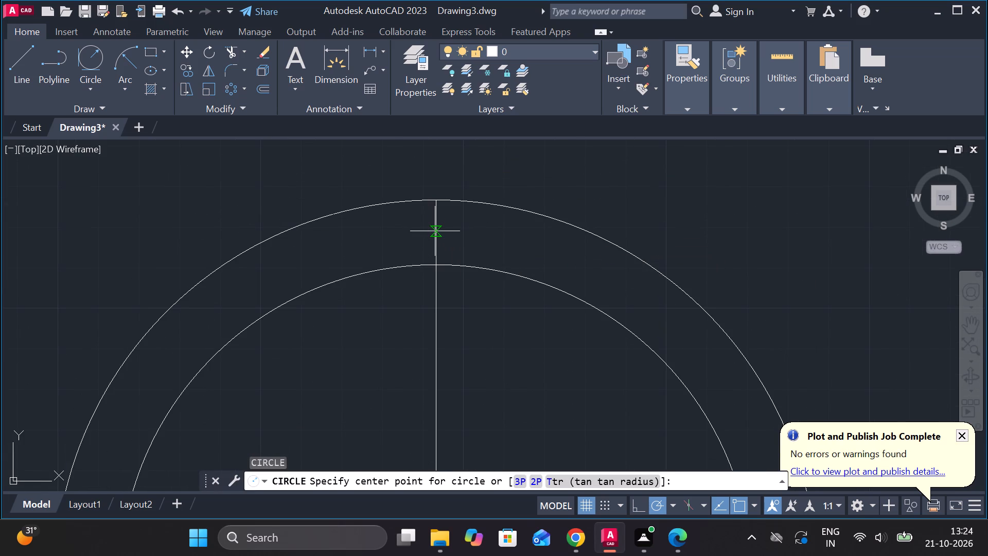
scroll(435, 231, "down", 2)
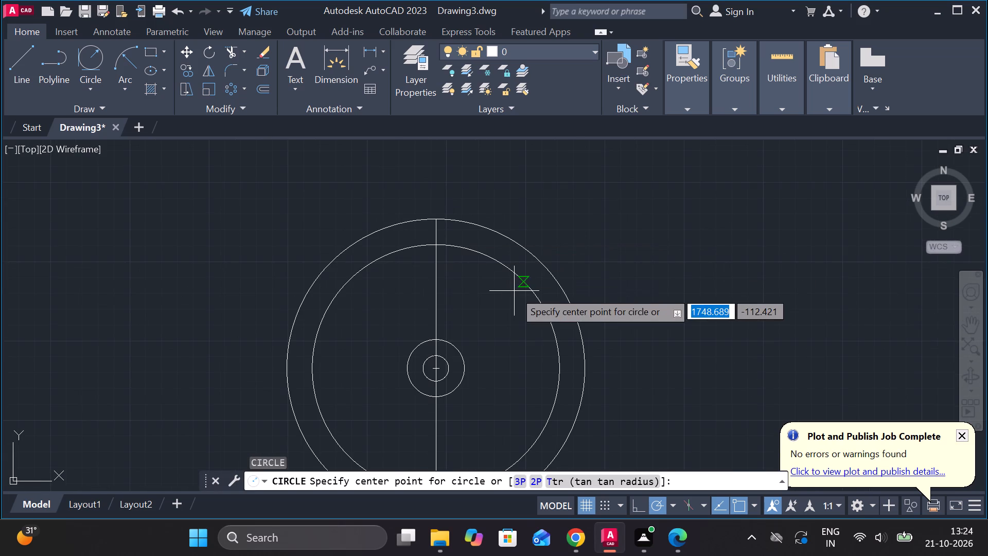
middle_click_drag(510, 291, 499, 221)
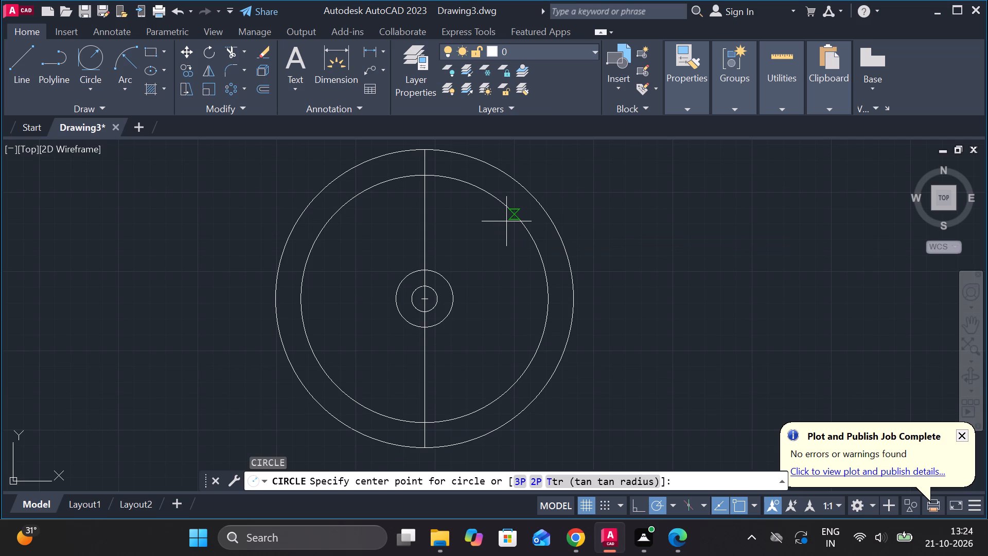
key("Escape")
Draw a line from the circles' common centre up to the right at about 30°, ending beyond the outer circle.
key("l")
key("Return")
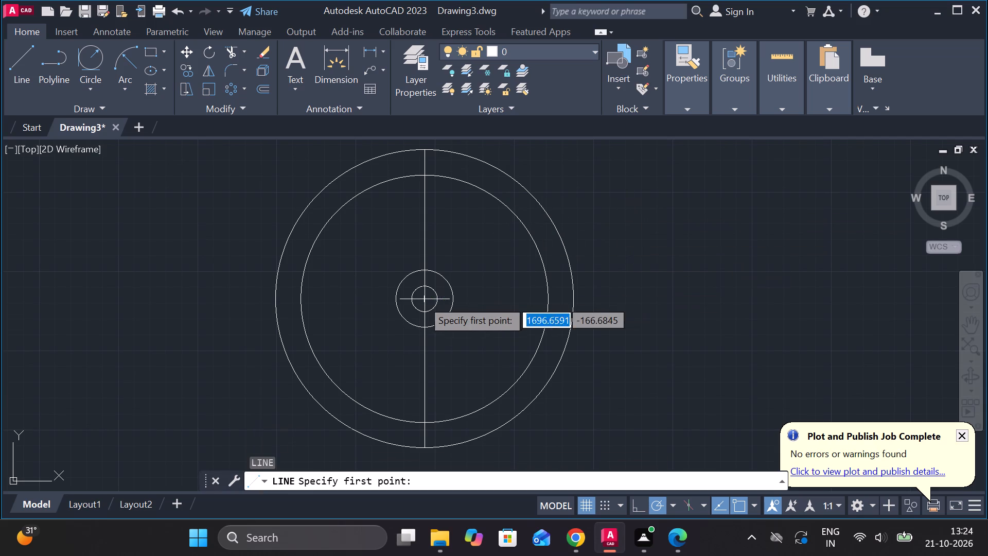
left_click_drag(420, 299, 426, 298)
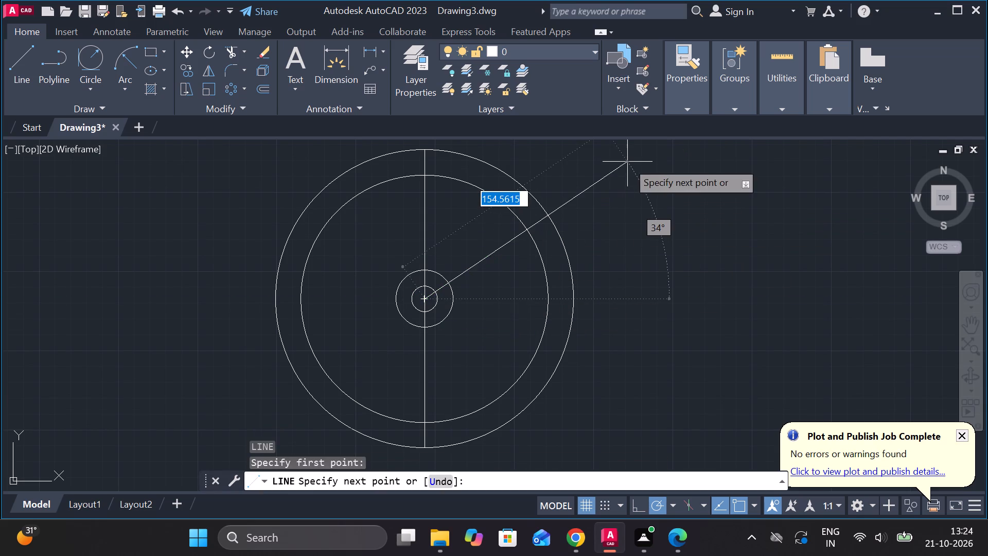
left_click(635, 176)
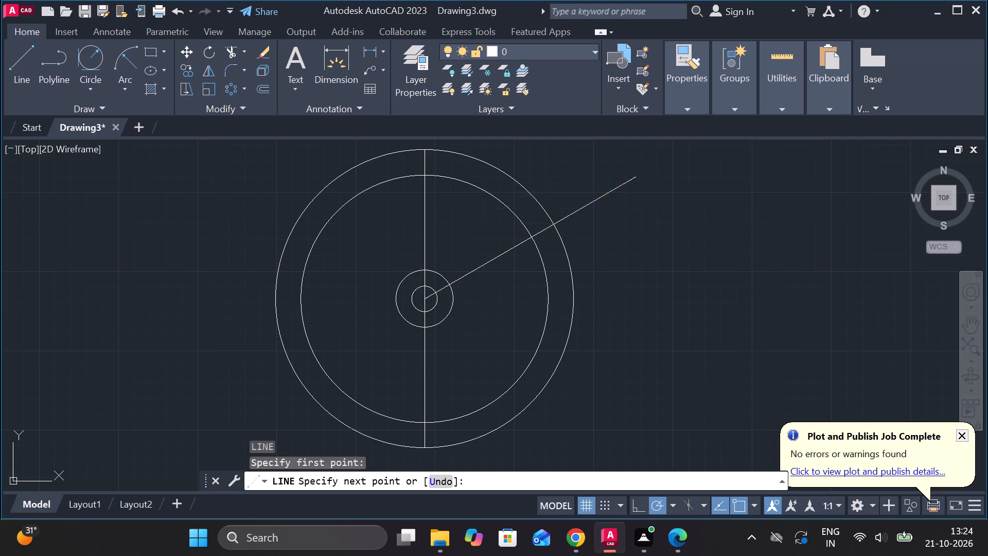
key("Escape")
Trim the slanted line back to the inner ring circle, removing its parts across and beyond the rim.
type("TR")
key("space")
left_click(565, 218)
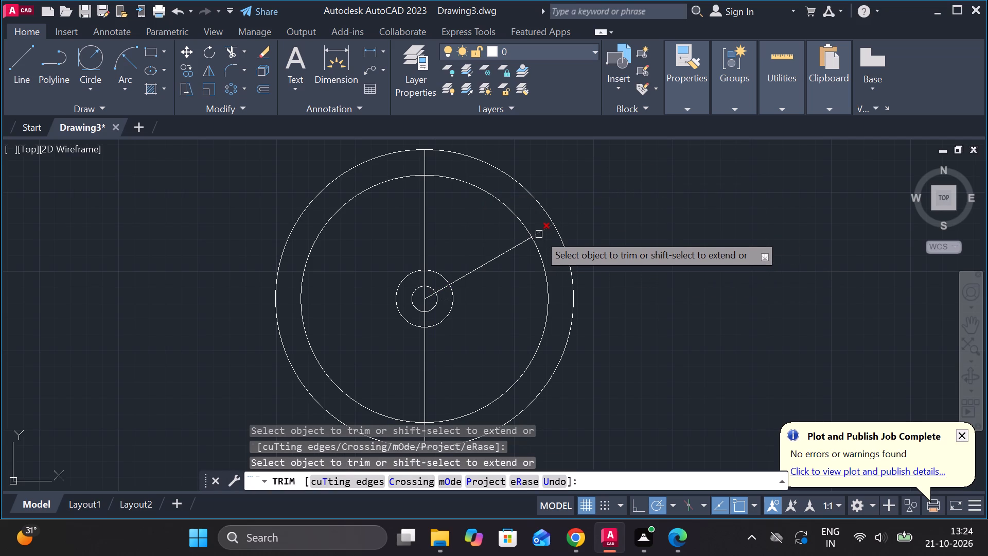
left_click(539, 234)
key("Escape")
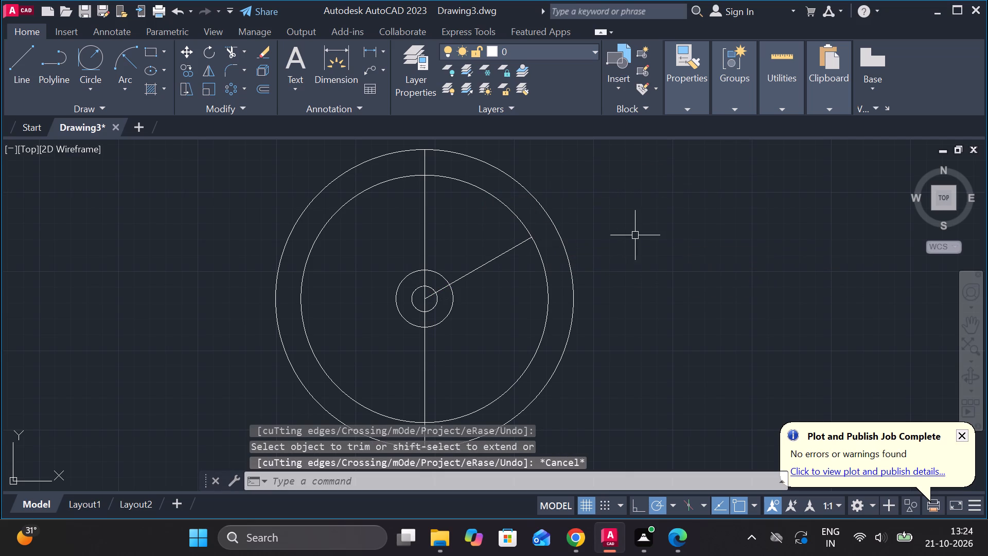
Offset the slanted line by 8 to each side to form the edges of a spoke.
left_click(487, 260)
key("o")
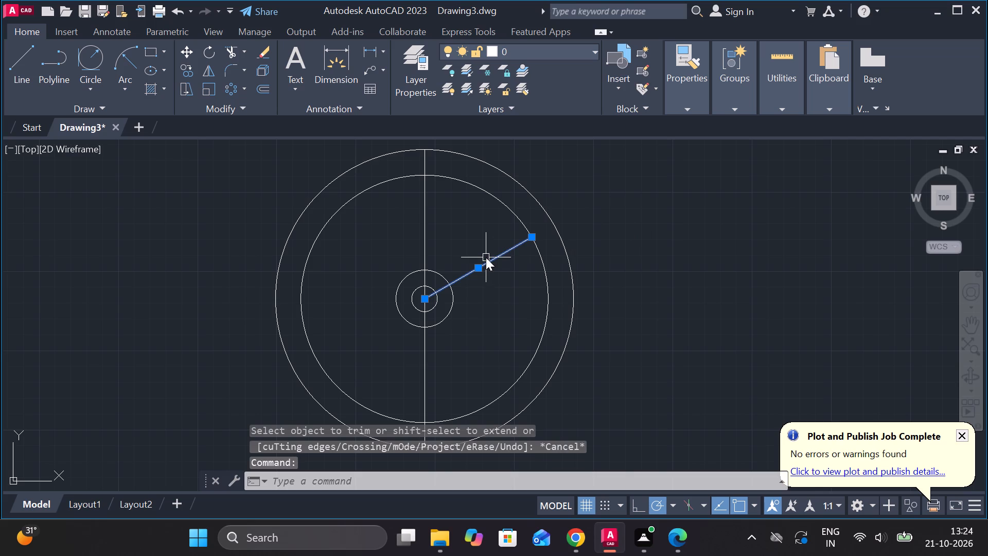
key("Return")
key("Return")
key("8")
key("Return")
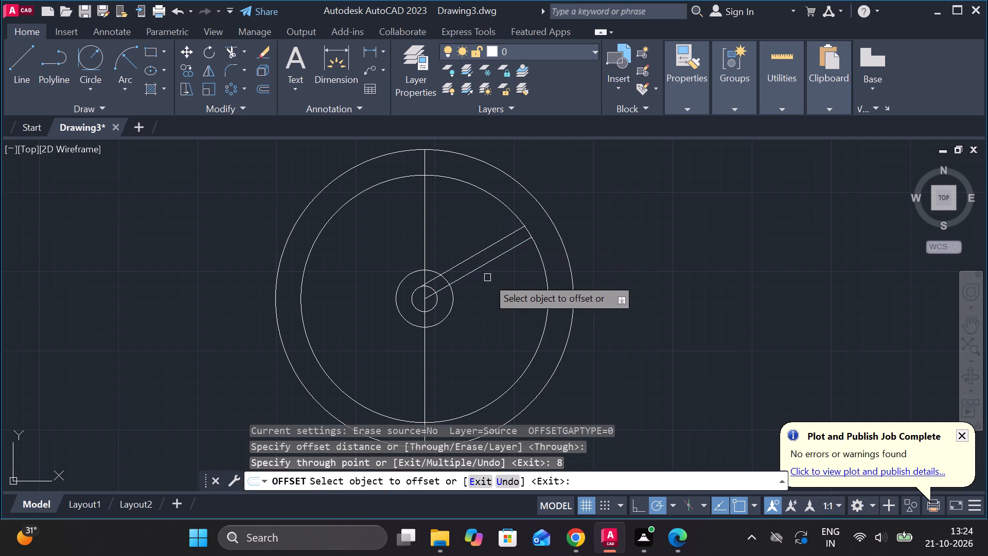
left_click(483, 267)
key("8")
key("Return")
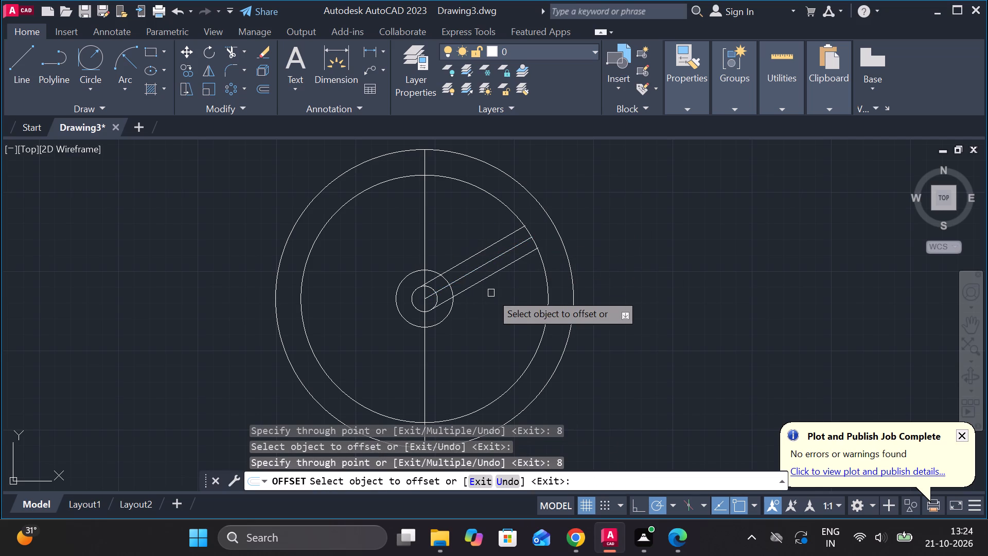
scroll(525, 271, "up", 1)
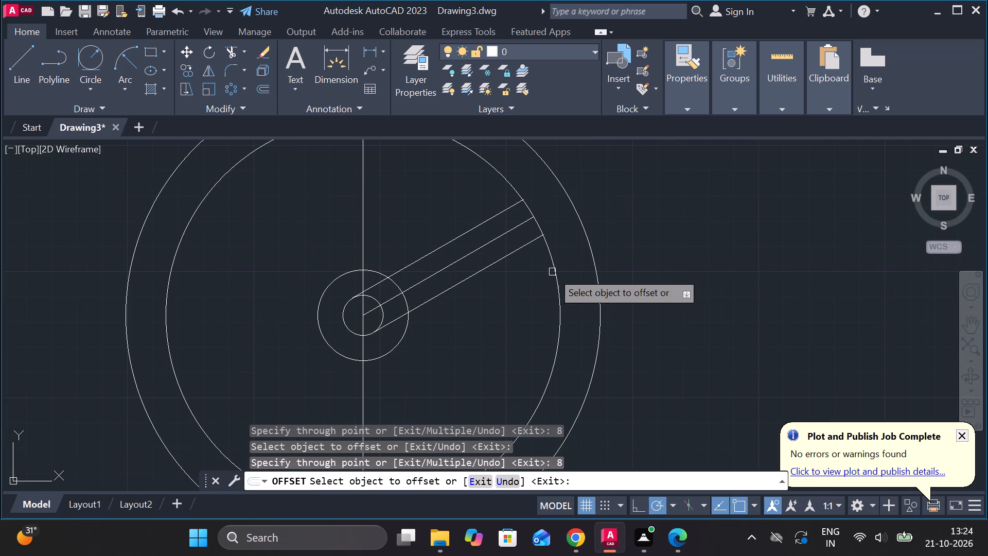
scroll(497, 319, "down", 1)
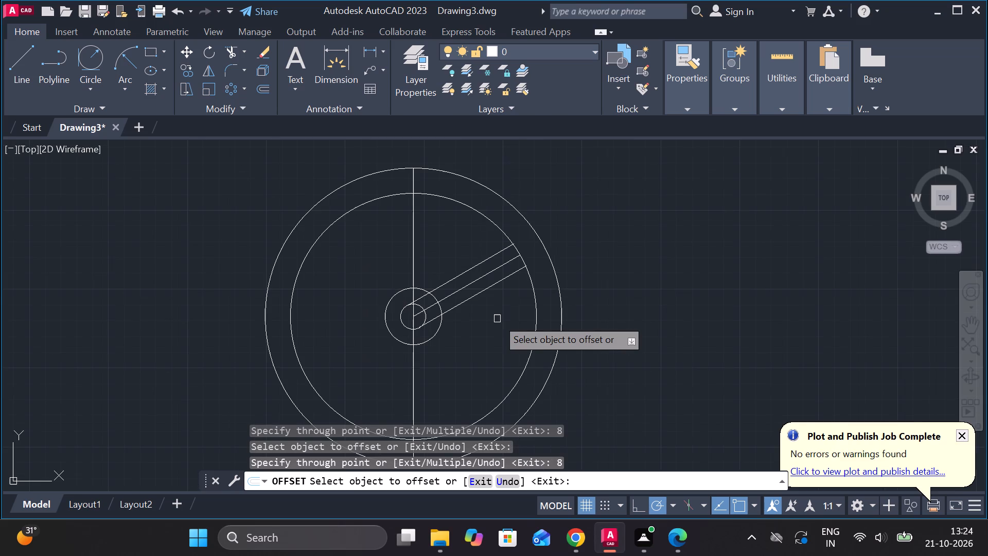
Polar array the slanted spoke's three lines about the circles' common centre with 6 items over 360°.
key("Escape")
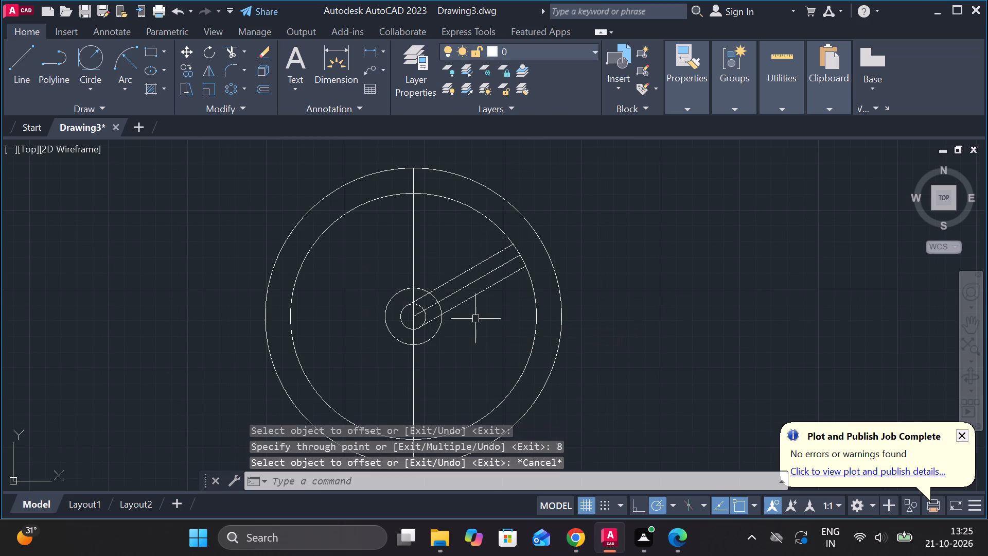
left_click(475, 319)
left_click(450, 248)
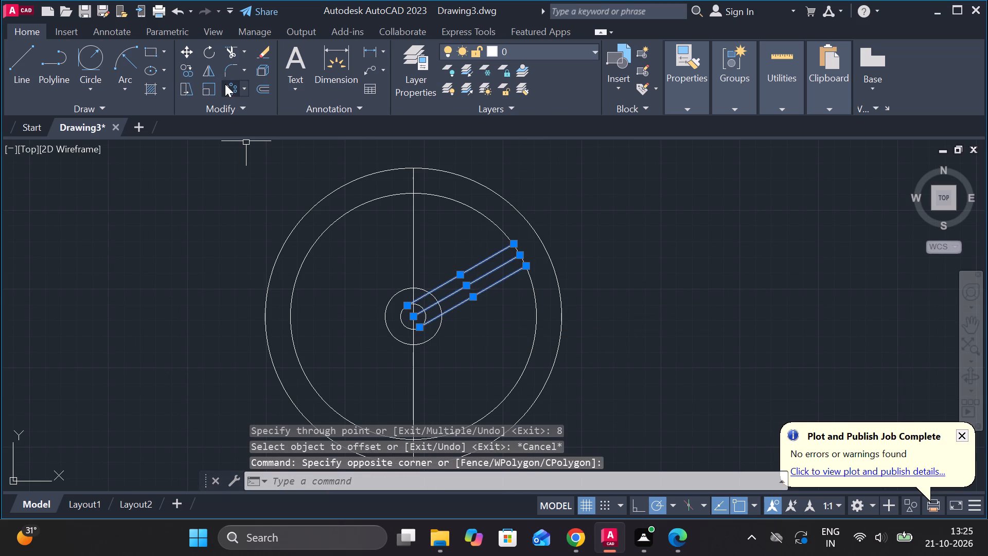
left_click(225, 84)
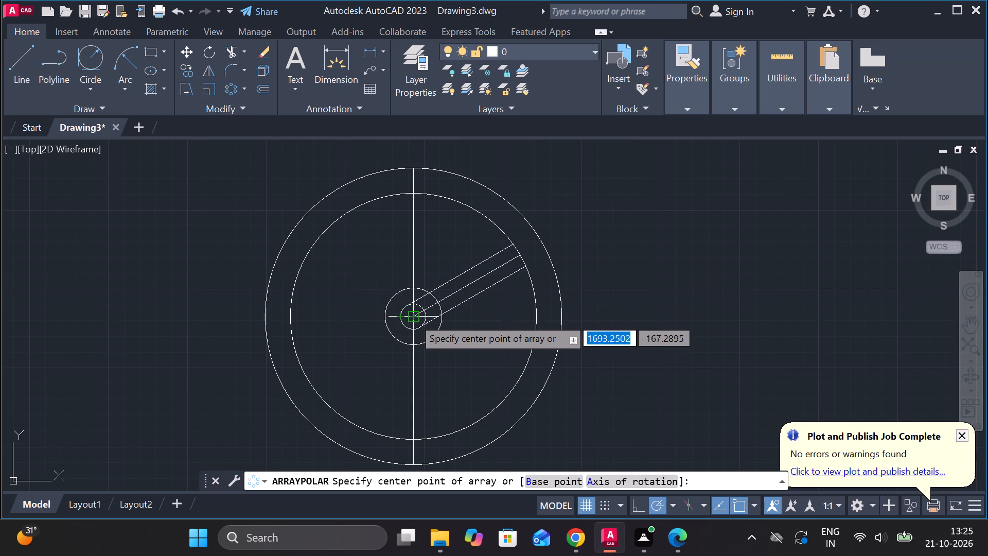
left_click(413, 318)
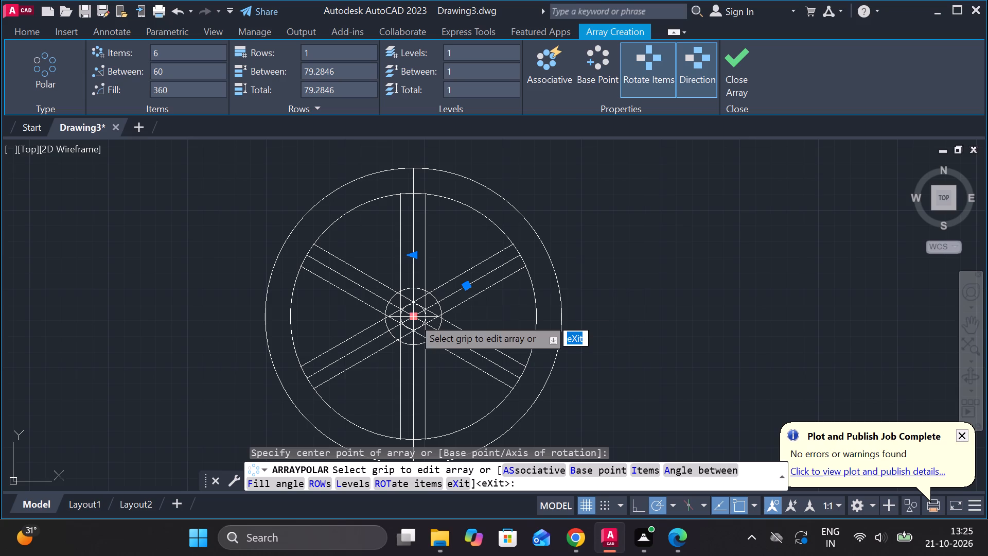
left_click(739, 70)
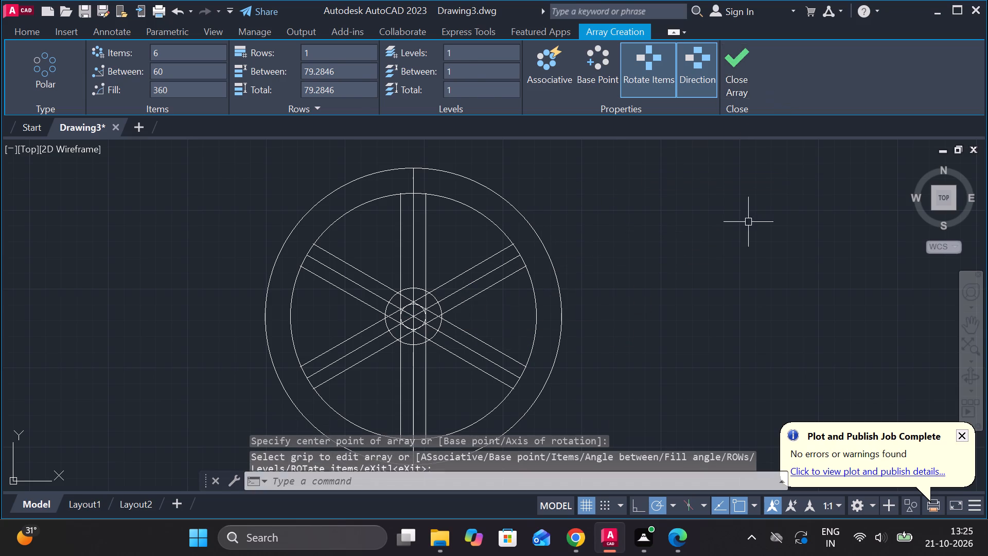
Trim away the left-side spoke lines between the hub circle and the inner rim circle, including the vertical spoke's left edge.
type("TR")
key("space")
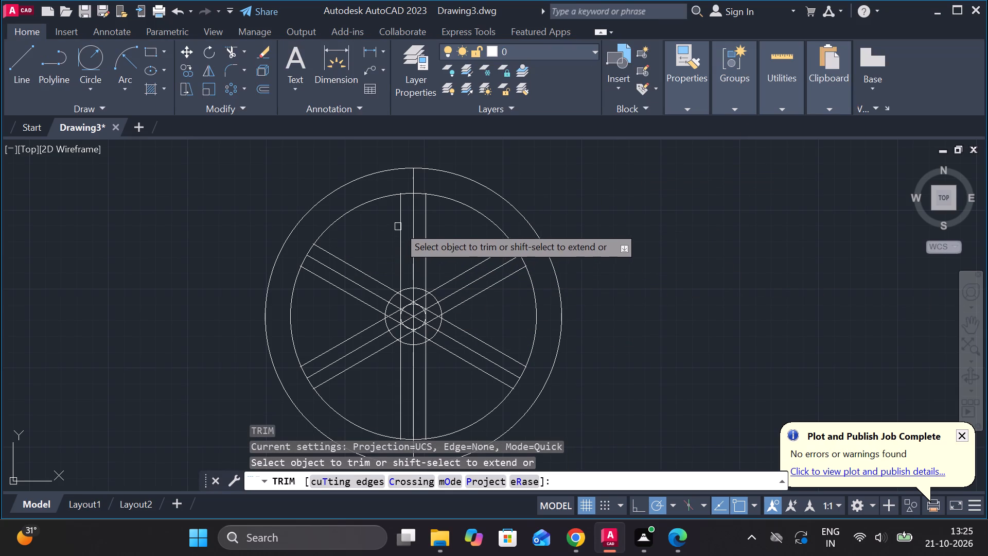
left_click_drag(404, 220, 401, 396)
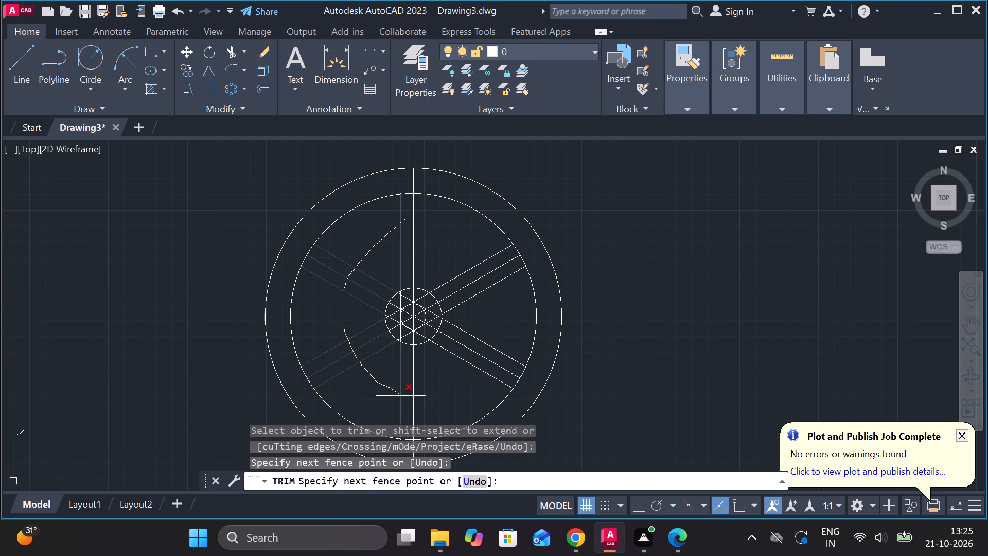
left_click_drag(401, 396, 402, 397)
Trim the spoke lines inside the hub circle, in the ring between it and the small centre circle.
scroll(407, 318, "up", 2)
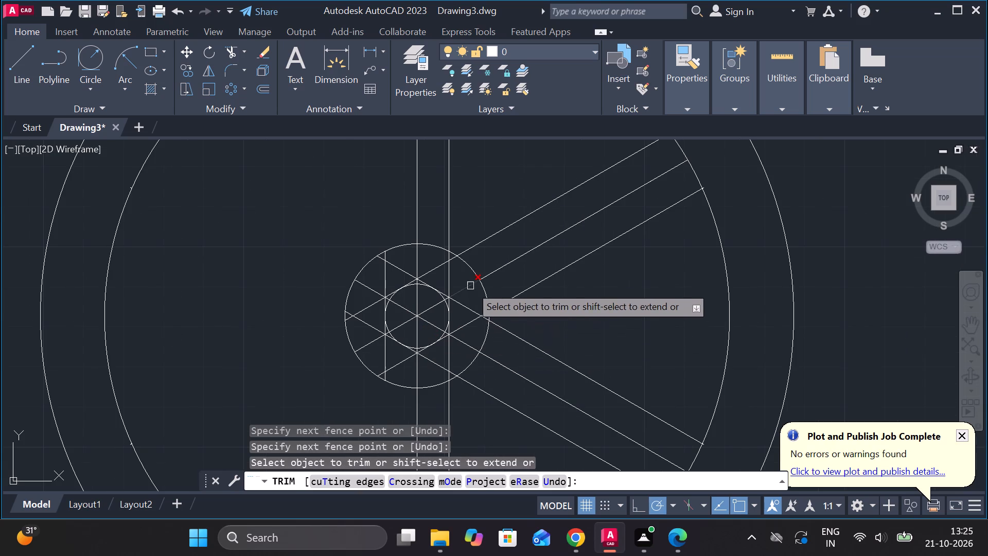
left_click_drag(464, 295, 372, 306)
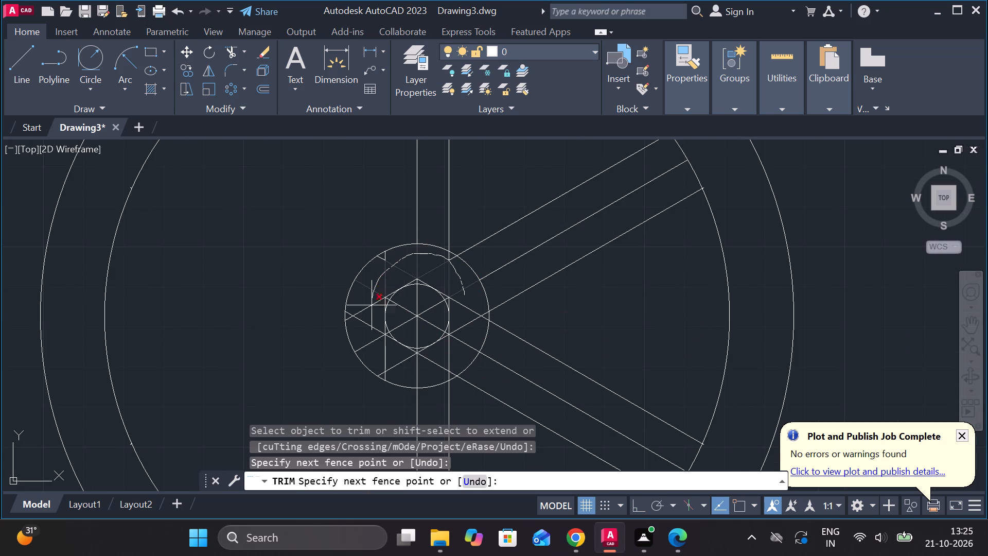
left_click_drag(372, 306, 453, 281)
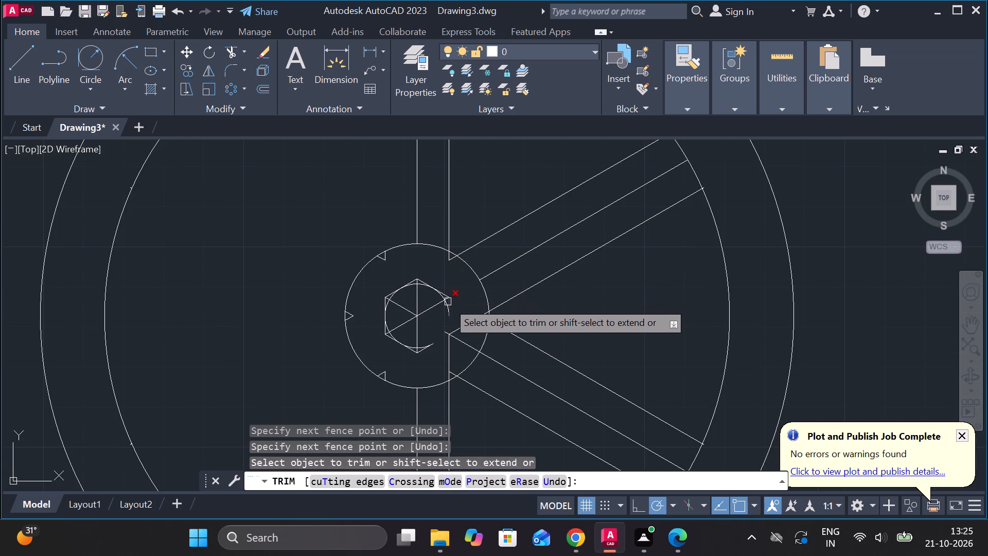
left_click(456, 325)
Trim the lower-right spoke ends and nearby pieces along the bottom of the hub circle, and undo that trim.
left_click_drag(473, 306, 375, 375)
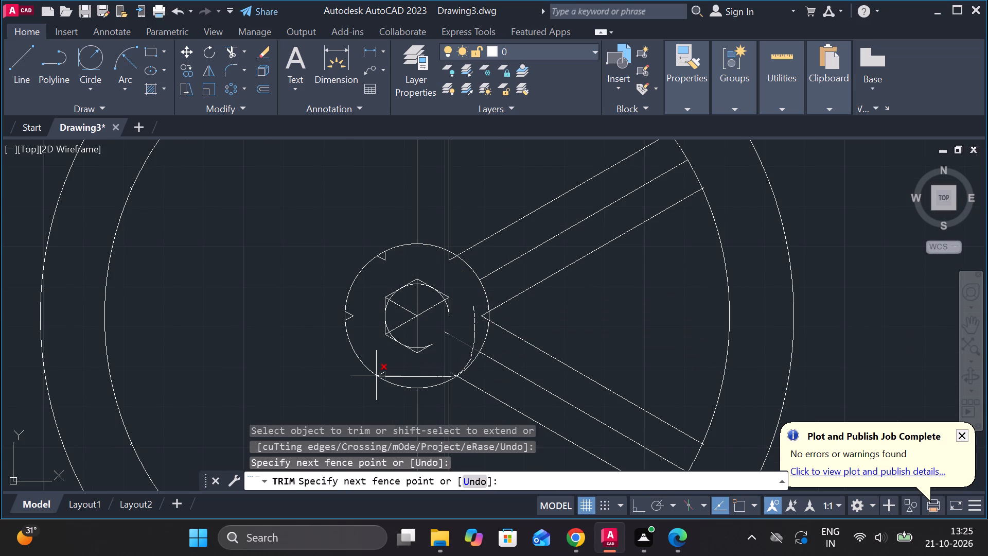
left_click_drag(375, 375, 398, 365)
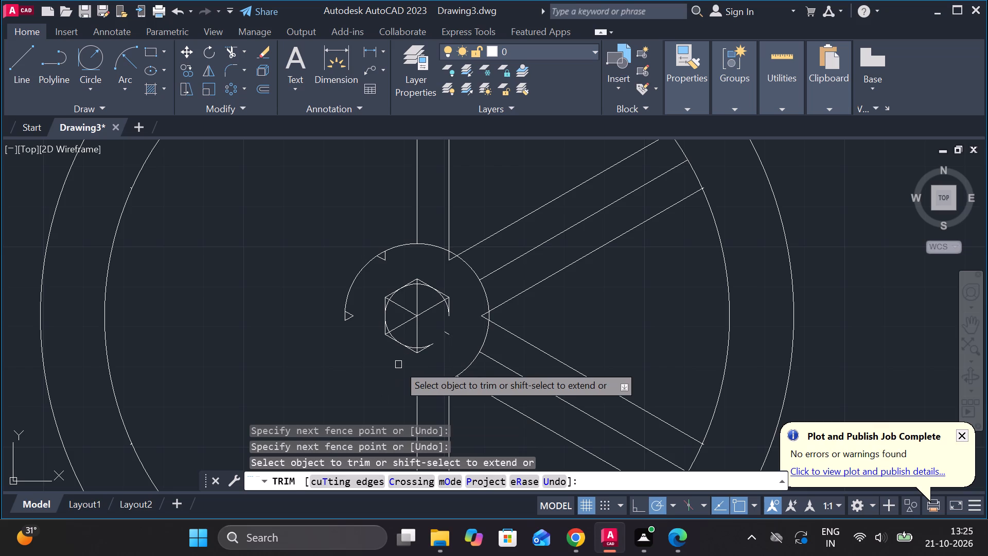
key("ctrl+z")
Trim the upper-right centre pieces and erase the small centre circle with the leftover line fragments around it.
left_click_drag(453, 298, 433, 293)
key("Escape")
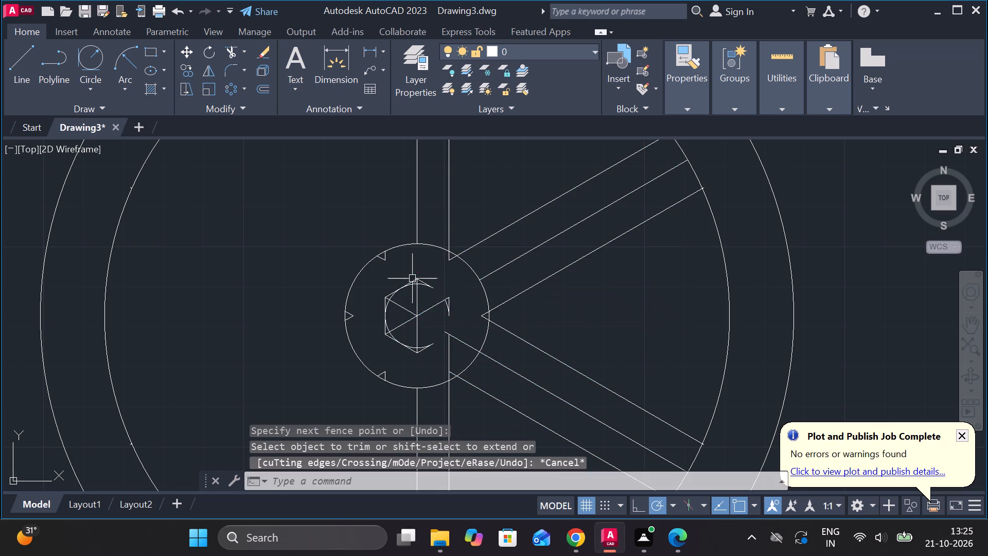
left_click(457, 322)
left_click(391, 284)
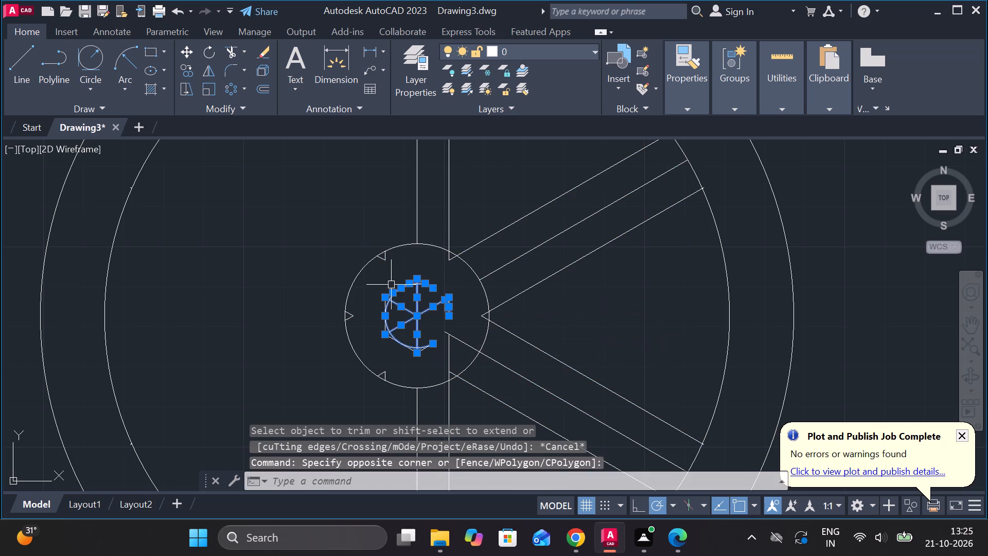
type("E")
key("space")
left_click(420, 361)
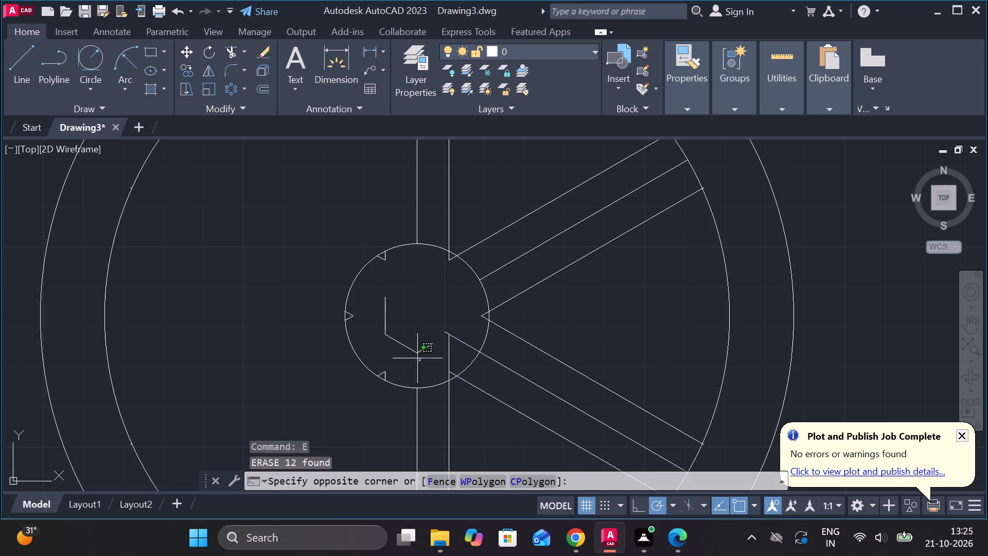
left_click(385, 294)
type("E")
key("space")
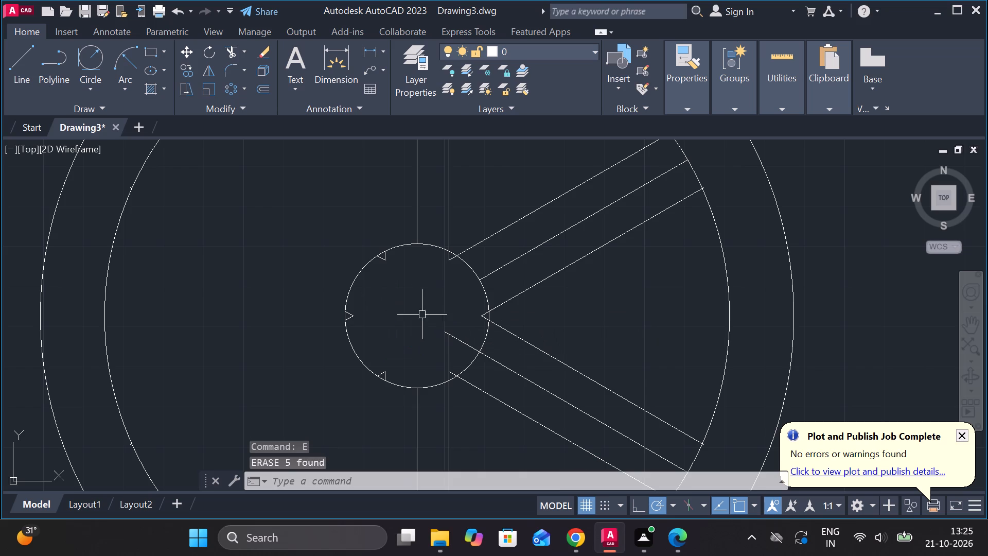
Regenerate the model display.
type("RE")
key("space")
scroll(501, 322, "up", 1)
scroll(575, 328, "down", 1)
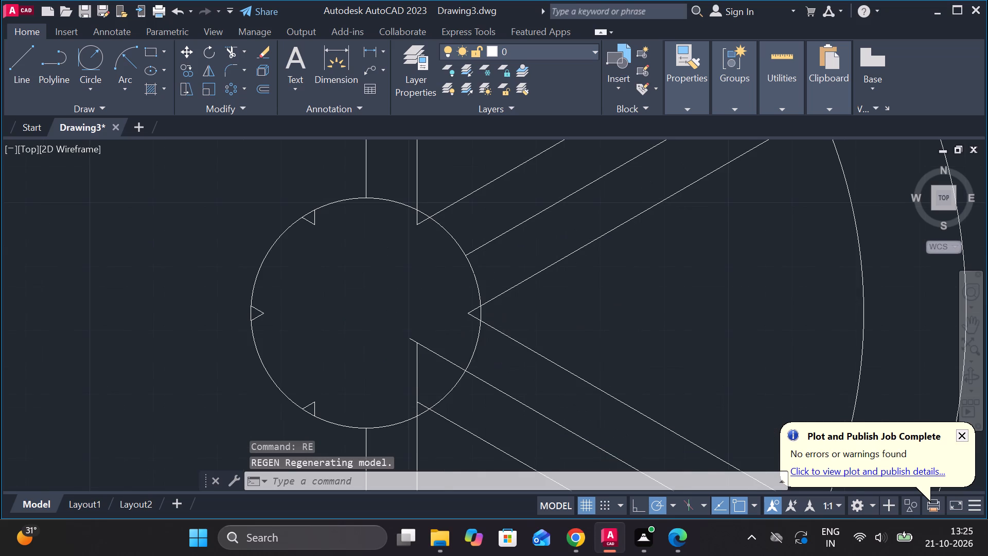
key("Escape")
scroll(622, 325, "down", 1)
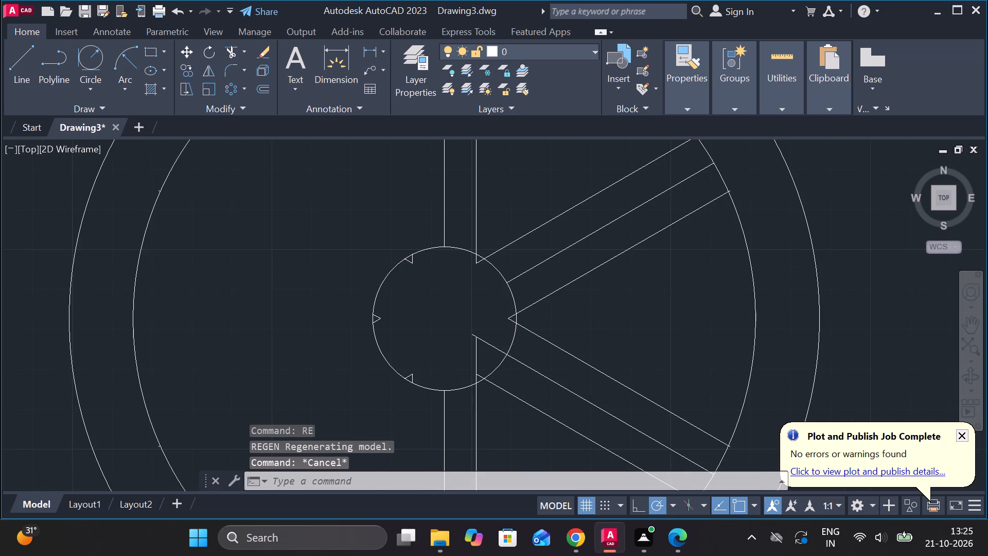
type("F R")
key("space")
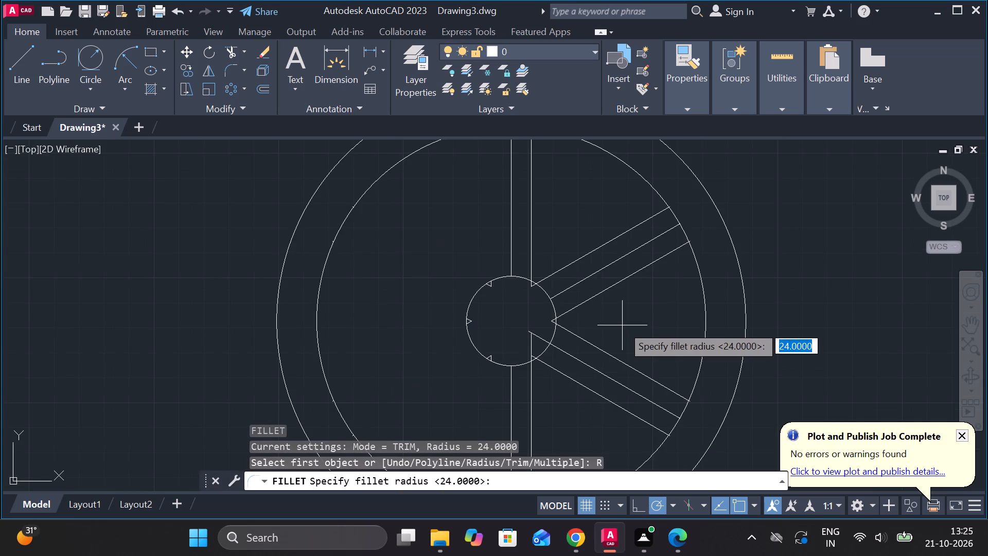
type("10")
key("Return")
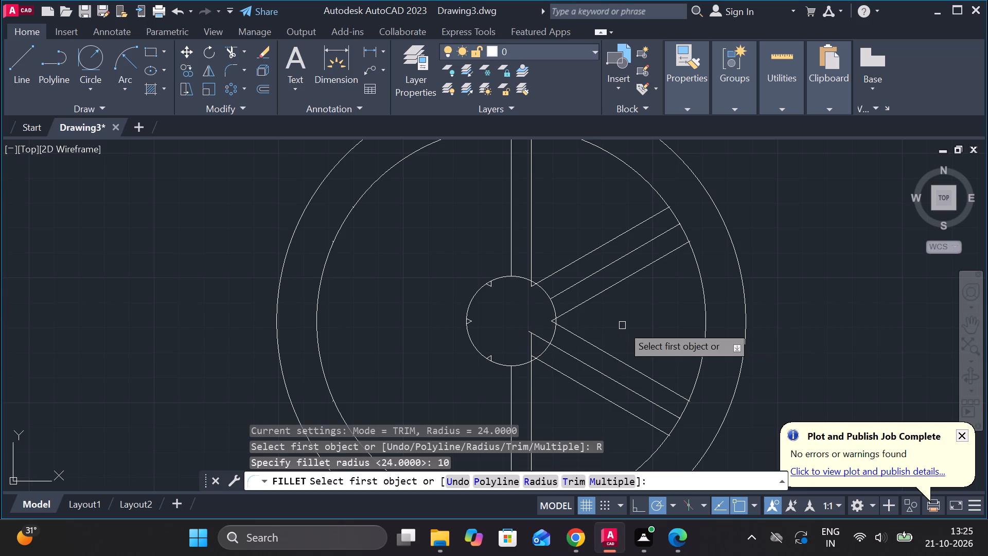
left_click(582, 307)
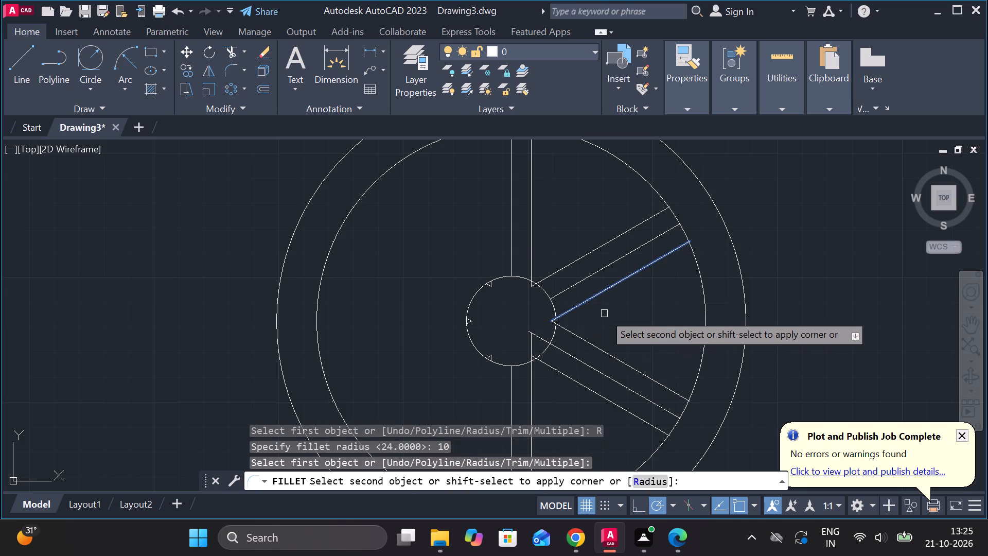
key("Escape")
Fillet the three corners between adjacent spoke edges on the right half of the hub with radius 5.
type("F R 5")
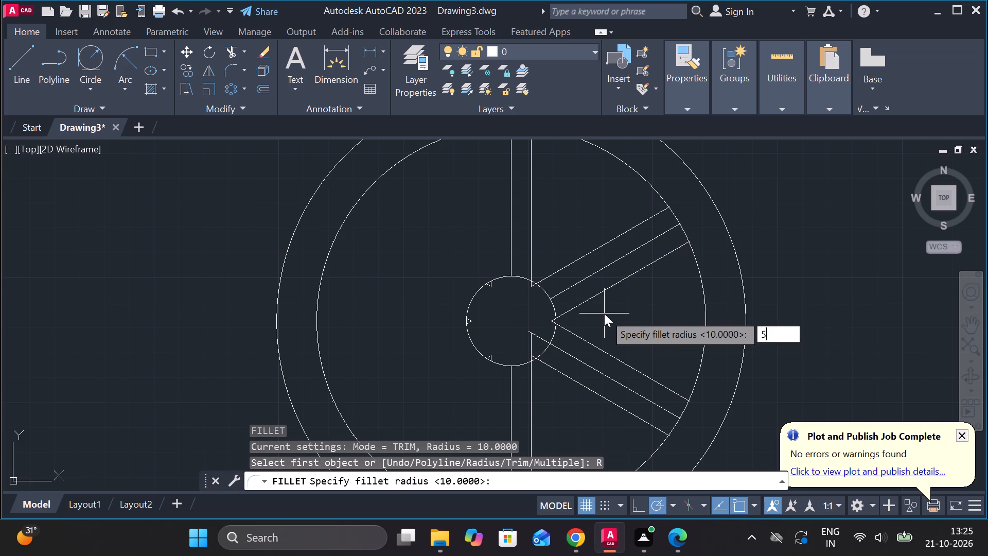
key("space")
left_click(578, 308)
left_click(574, 333)
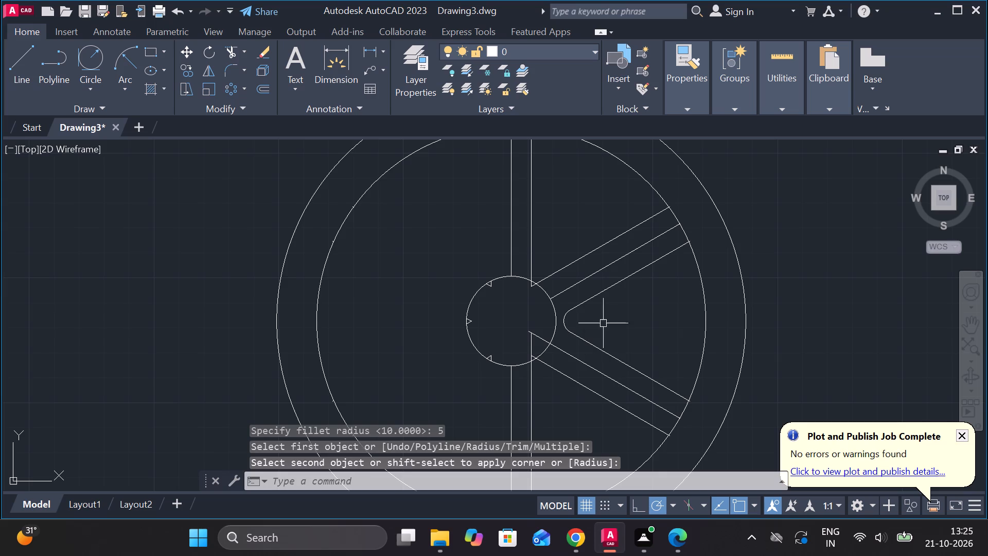
key("space")
left_click(529, 247)
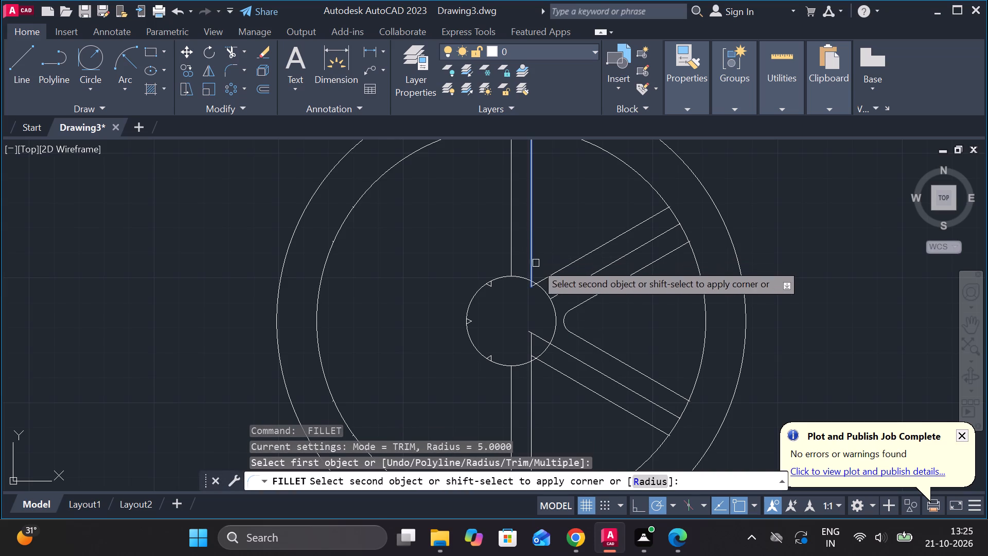
left_click(551, 276)
key("Escape")
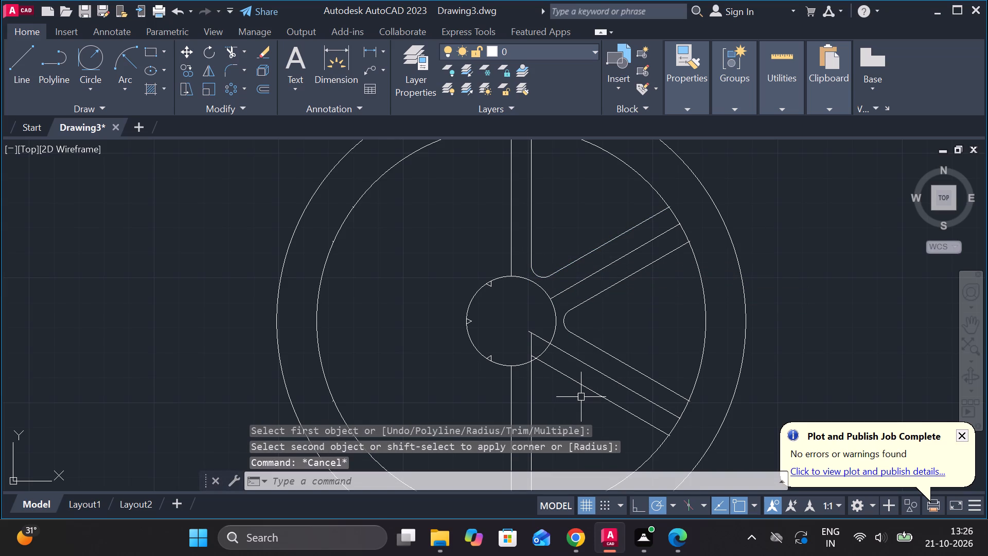
key("Escape")
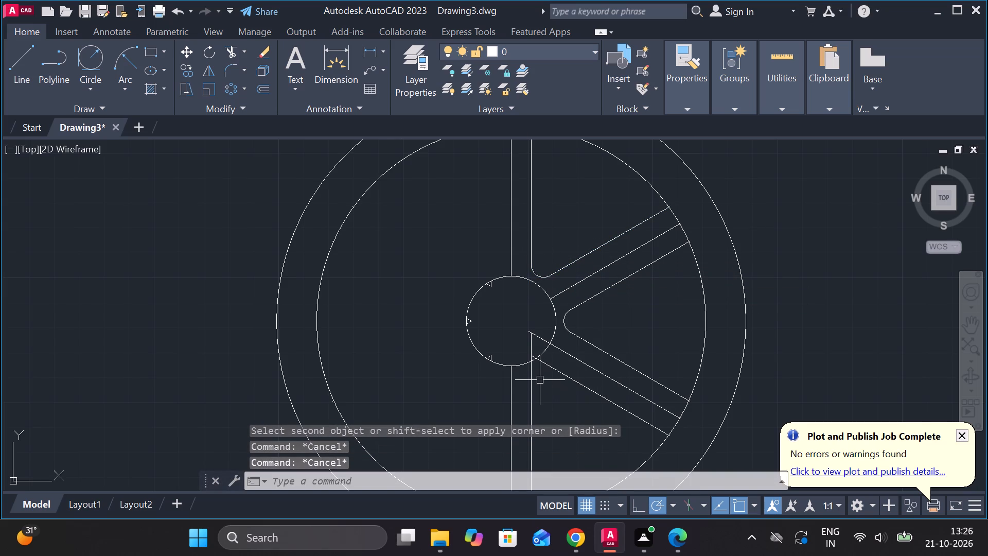
key("space")
left_click(549, 370)
left_click(535, 378)
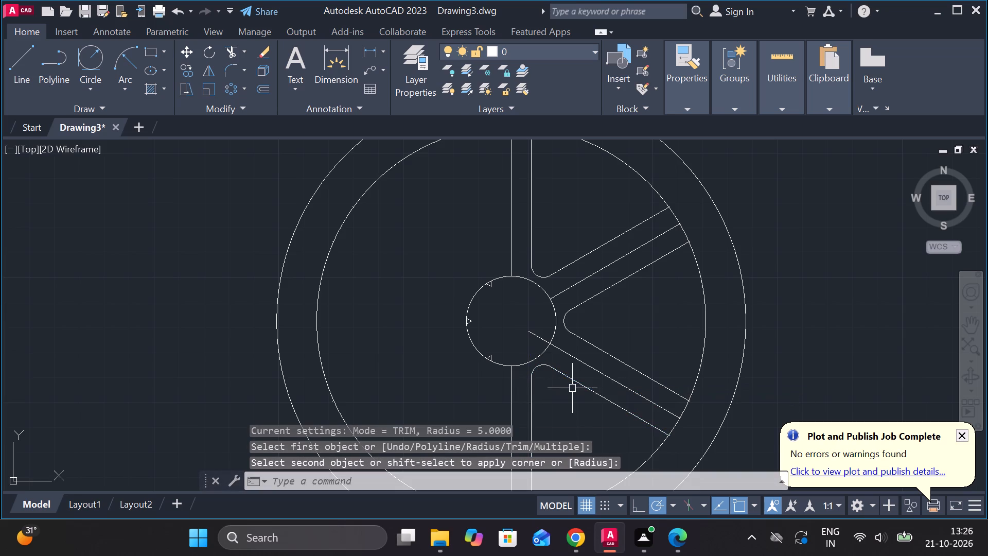
Erase the lower-right spoke's centre line and the leftover line fragments at the hub circle's upper left and left.
left_click(580, 365)
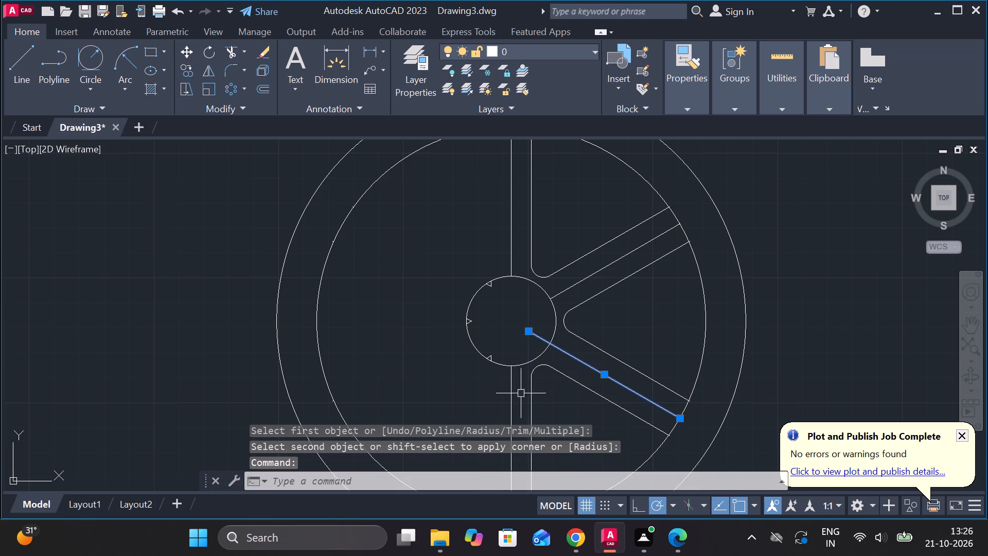
scroll(485, 303, "up", 2)
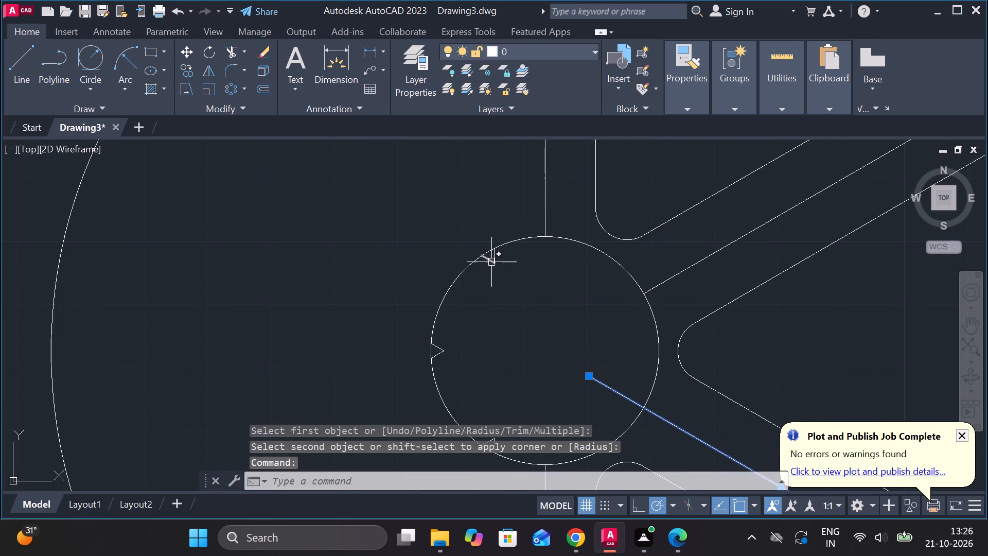
left_click(492, 262)
left_click(444, 353)
left_click(443, 343)
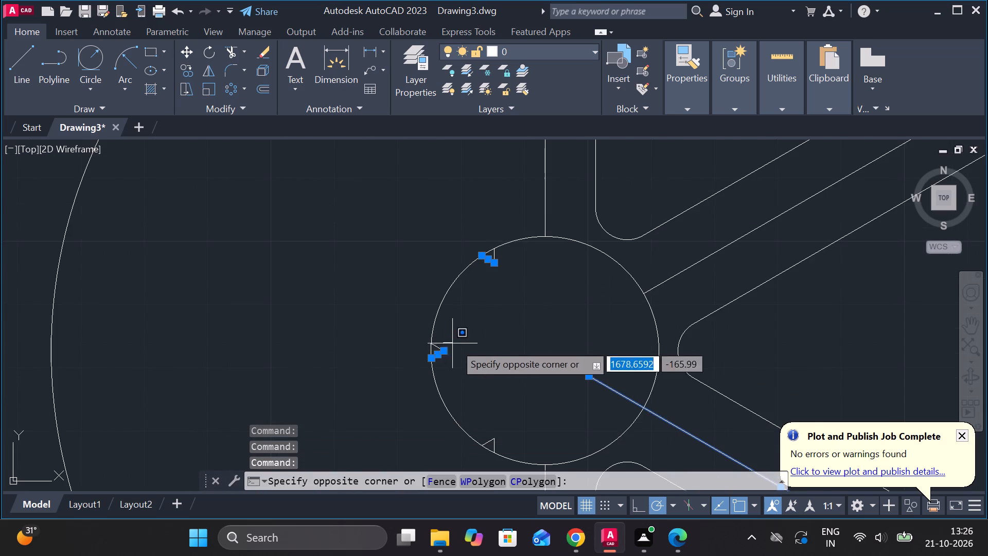
type("E")
key("space")
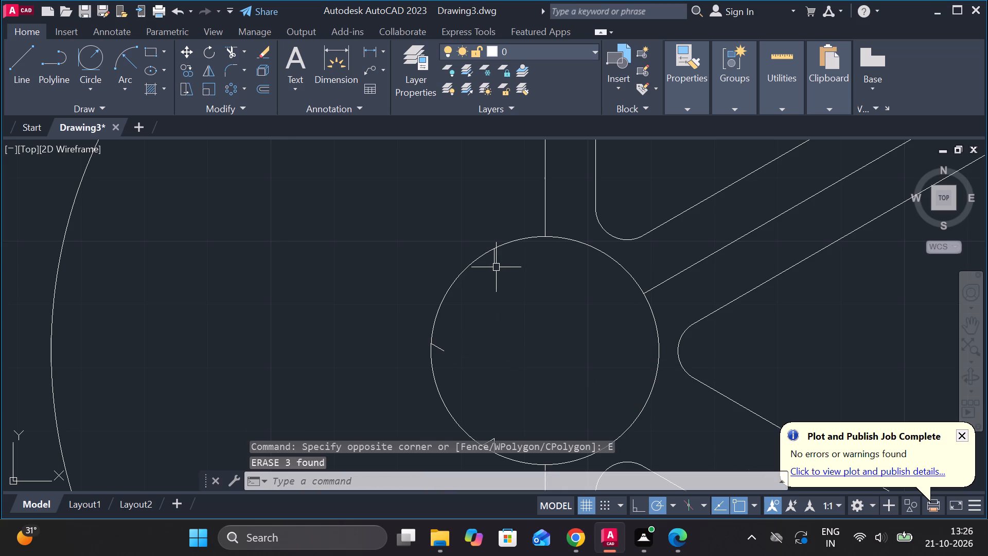
left_click(496, 261)
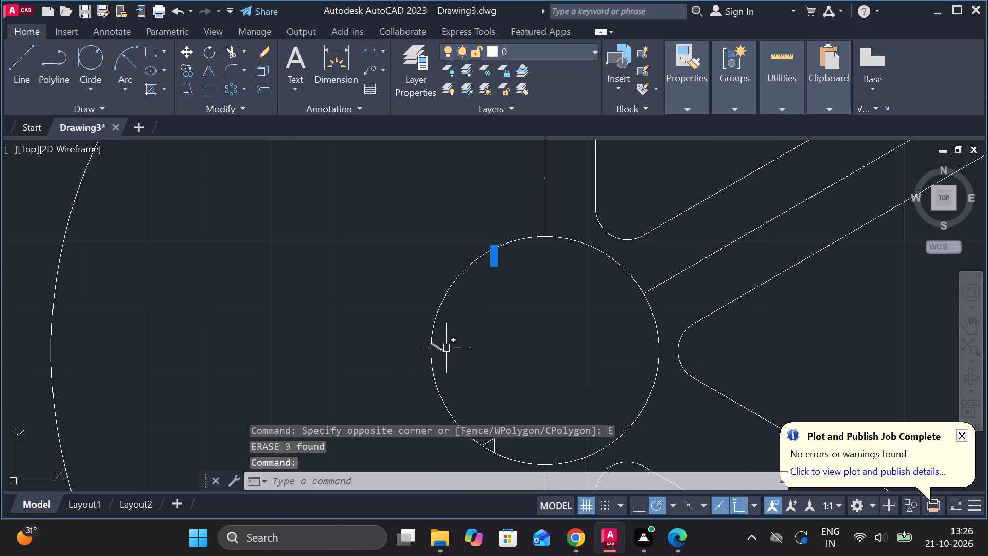
left_click(446, 348)
middle_click_drag(514, 374, 477, 262)
type("E")
key("space")
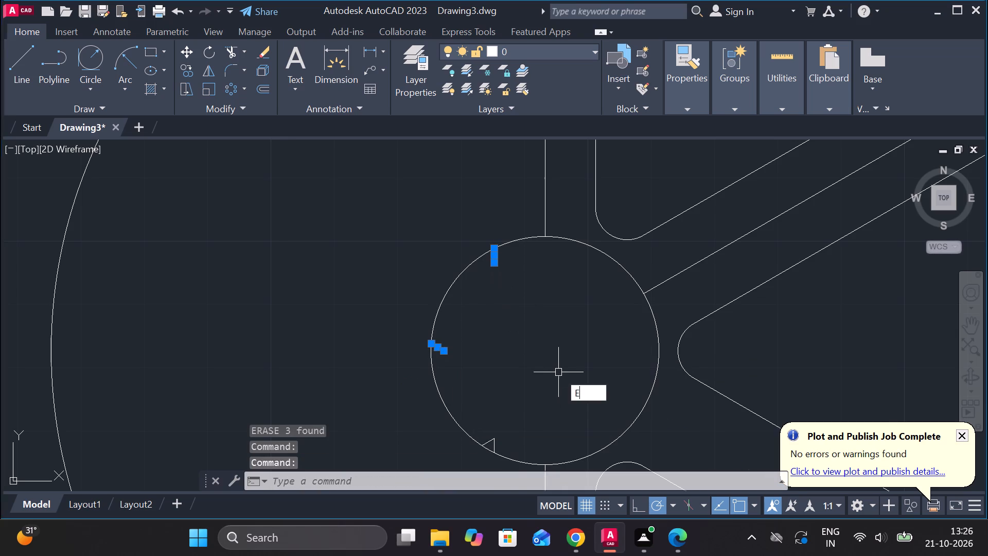
Erase the two leftover line fragments at the hub circle's lower left.
middle_click_drag(538, 409, 501, 311)
scroll(538, 409, "up", 1)
scroll(495, 370, "up", 2)
left_click(303, 342)
left_click(361, 374)
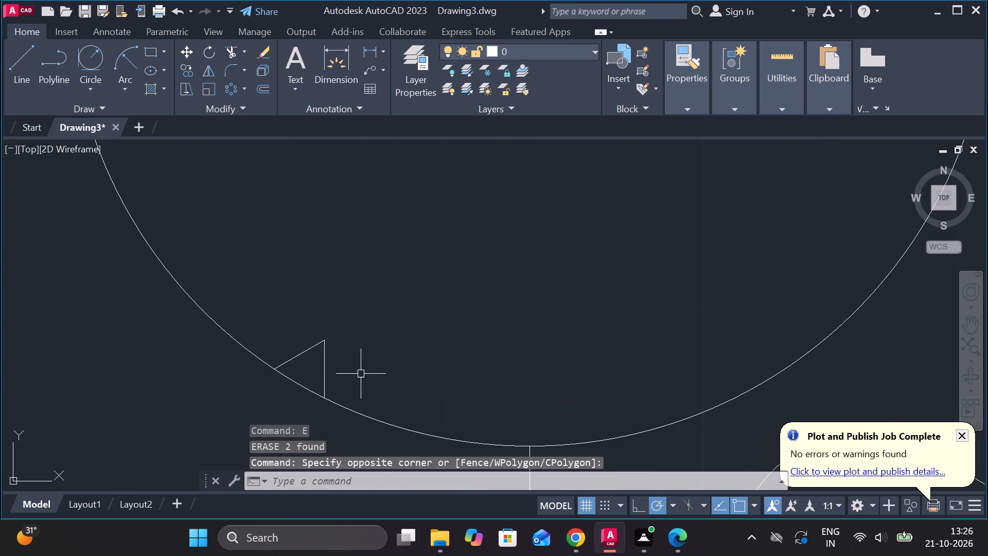
left_click(326, 357)
left_click(290, 316)
left_click(317, 361)
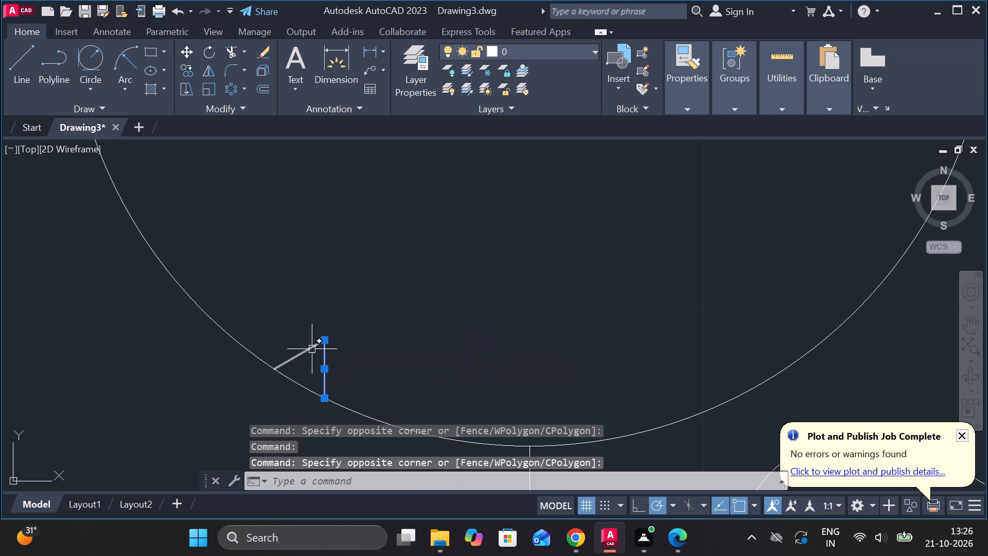
left_click(312, 349)
type("E")
key("space")
Erase the upper-right spoke's centre line.
scroll(389, 348, "down", 5)
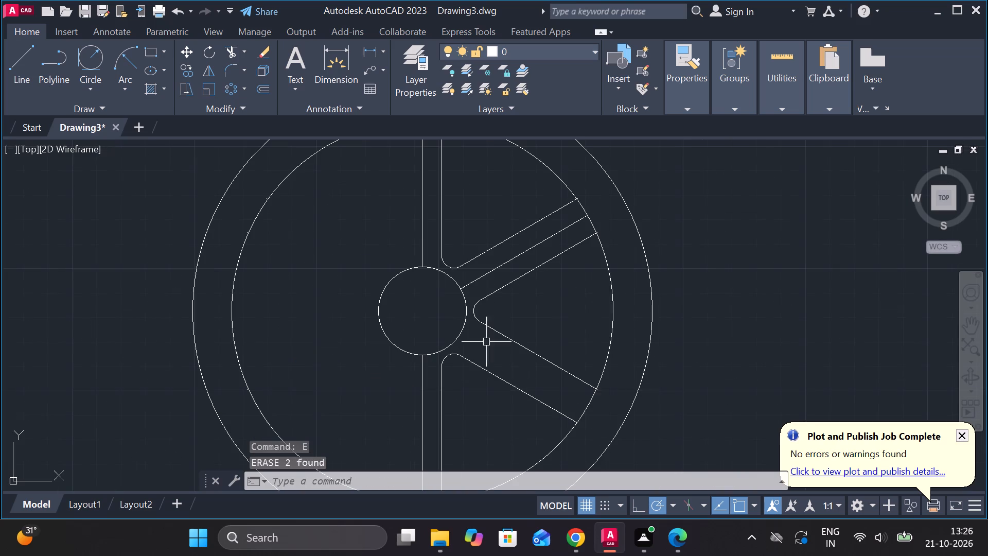
left_click(519, 258)
type("E")
key("space")
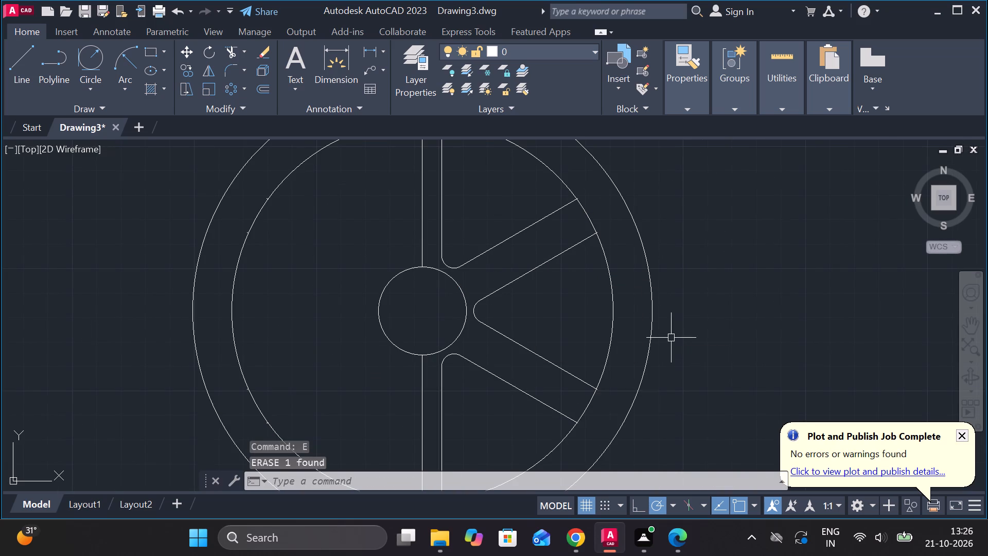
Trim the bottom vertical line's piece between the rim circles and the two short stubs protruding beyond the inner rim circle beside it.
scroll(669, 339, "down", 2)
scroll(667, 345, "up", 2)
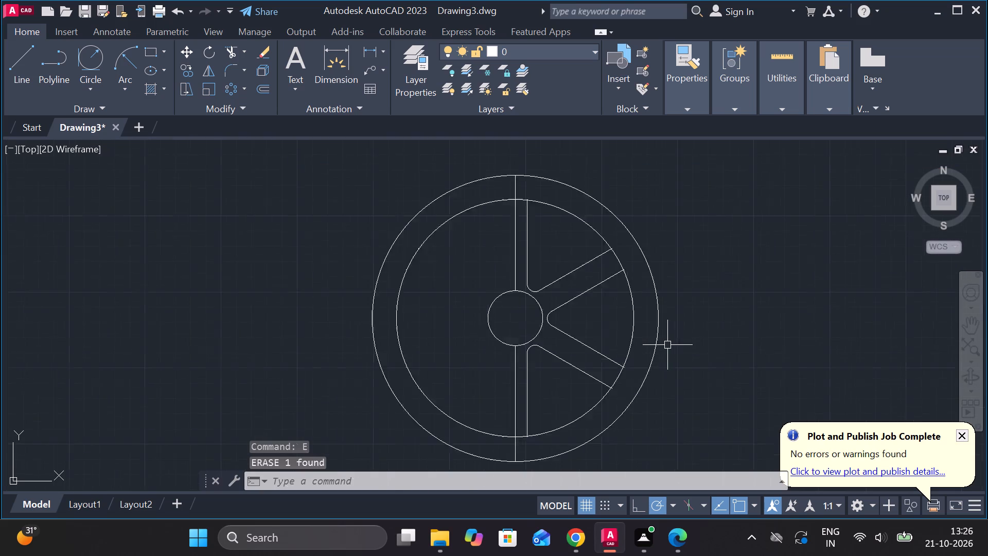
scroll(667, 345, "down", 2)
scroll(619, 398, "up", 2)
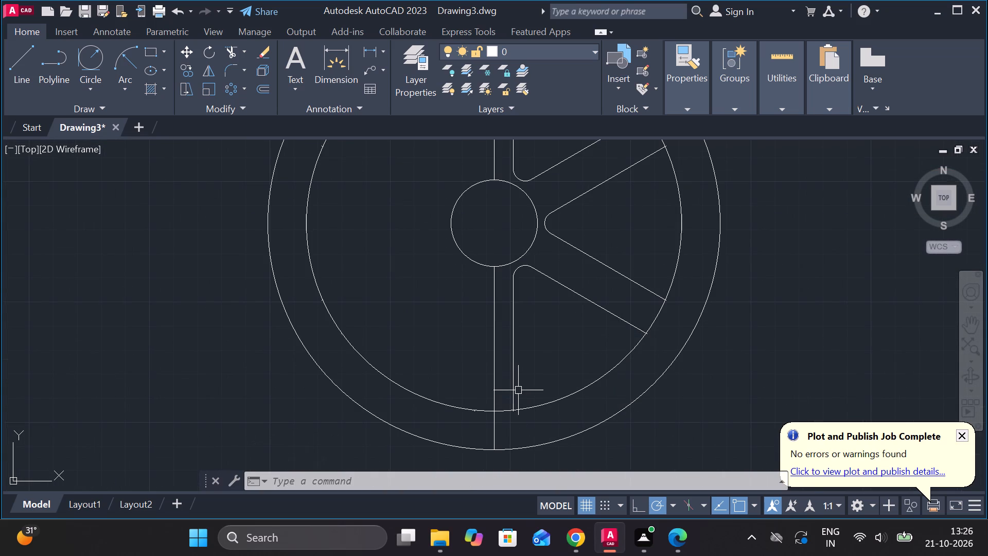
type("TR")
key("space")
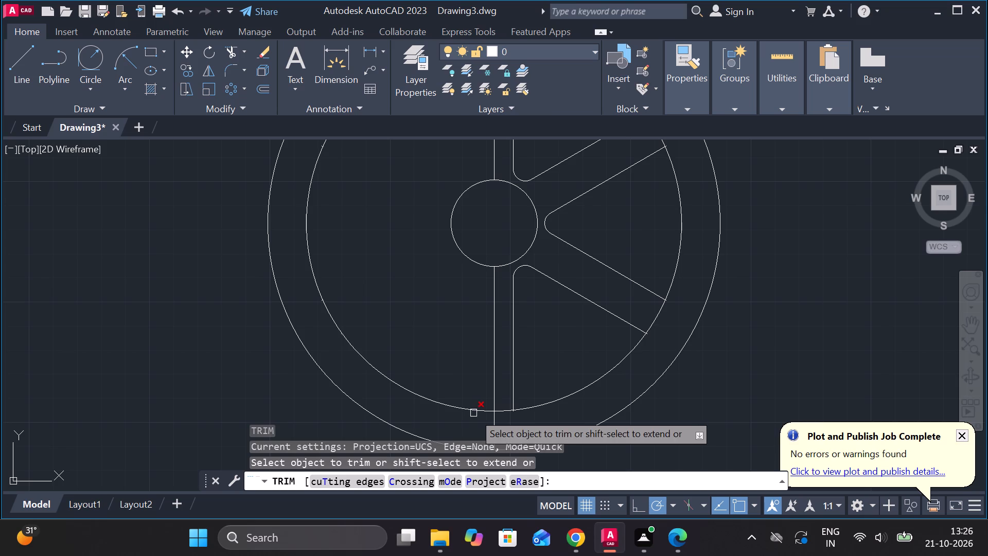
left_click(492, 425)
scroll(497, 401, "up", 2)
middle_click_drag(436, 374, 439, 338)
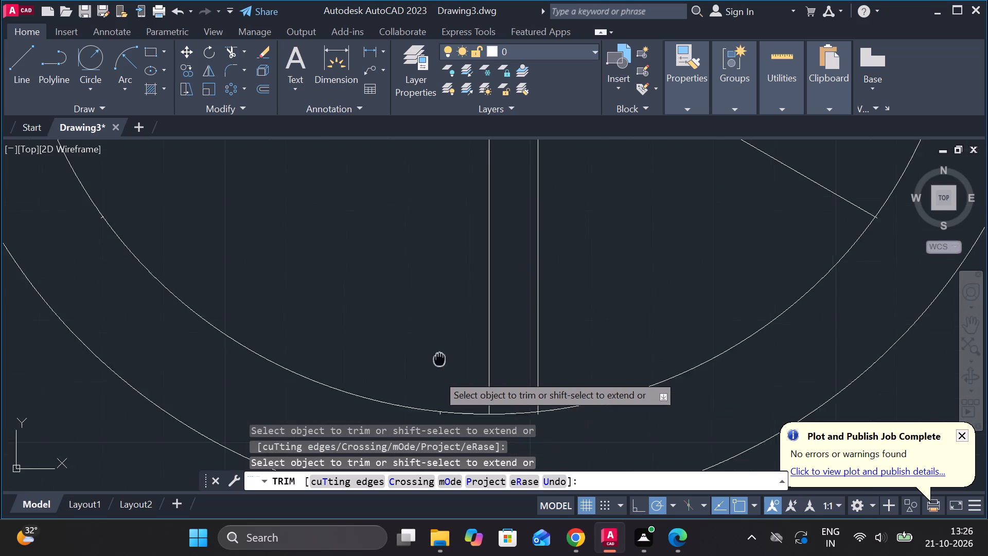
middle_click_drag(439, 338, 437, 242)
scroll(426, 331, "up", 4)
middle_click_drag(446, 237, 426, 474)
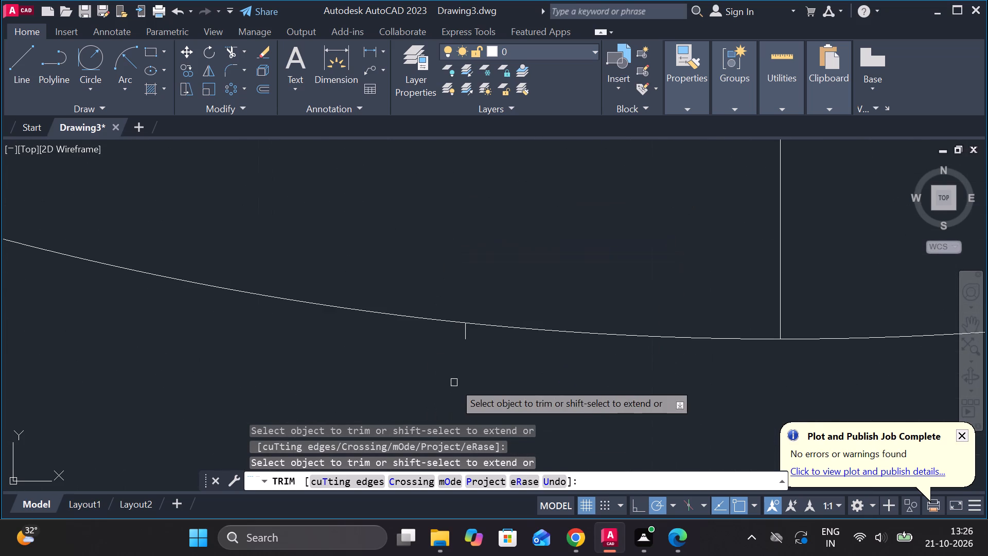
left_click(462, 337)
scroll(462, 337, "down", 6)
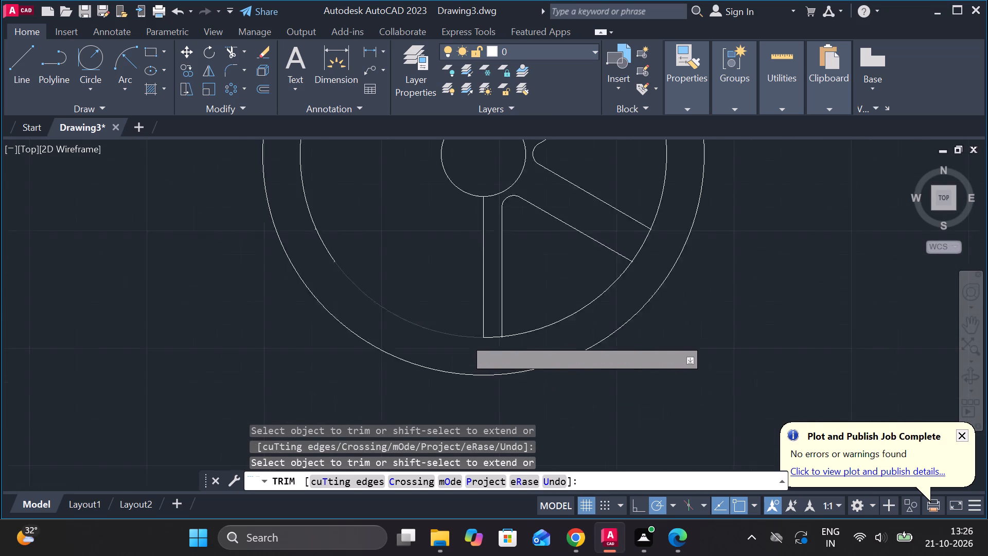
scroll(464, 338, "down", 1)
scroll(487, 331, "up", 4)
scroll(467, 390, "up", 3)
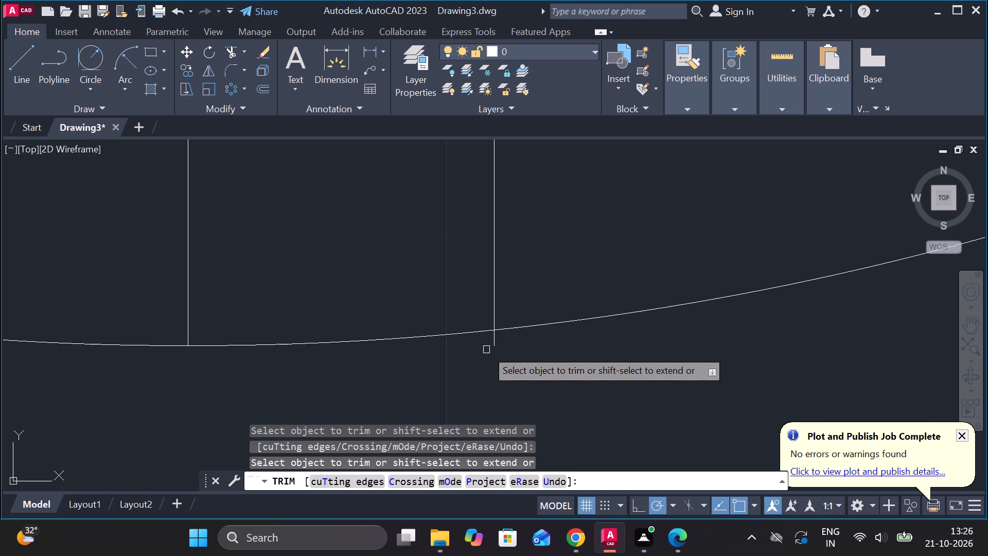
left_click(495, 345)
Trim the top vertical line's piece between the rim circles and the two short stubs protruding beyond the inner rim circle beside it.
scroll(495, 352, "down", 8)
scroll(485, 204, "up", 3)
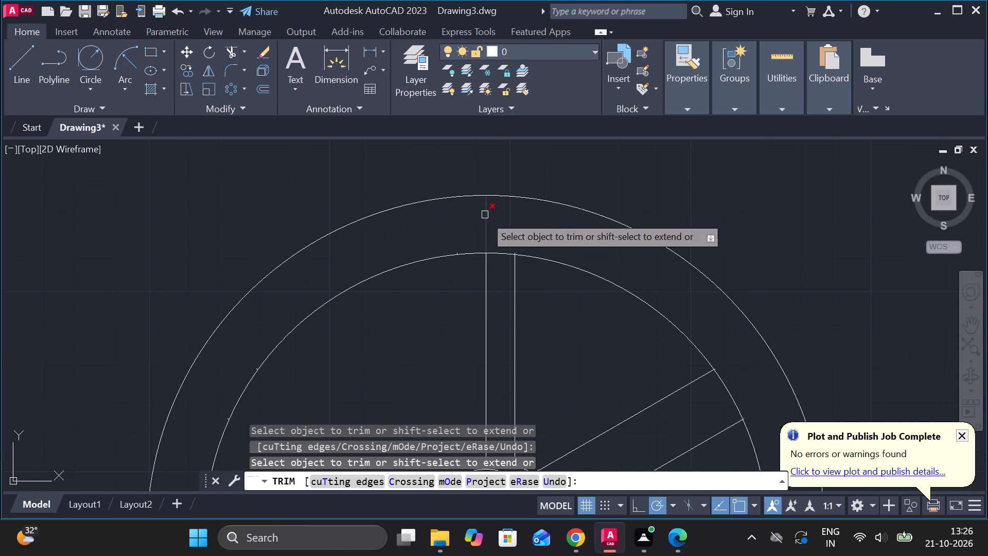
left_click(485, 216)
scroll(477, 233, "up", 3)
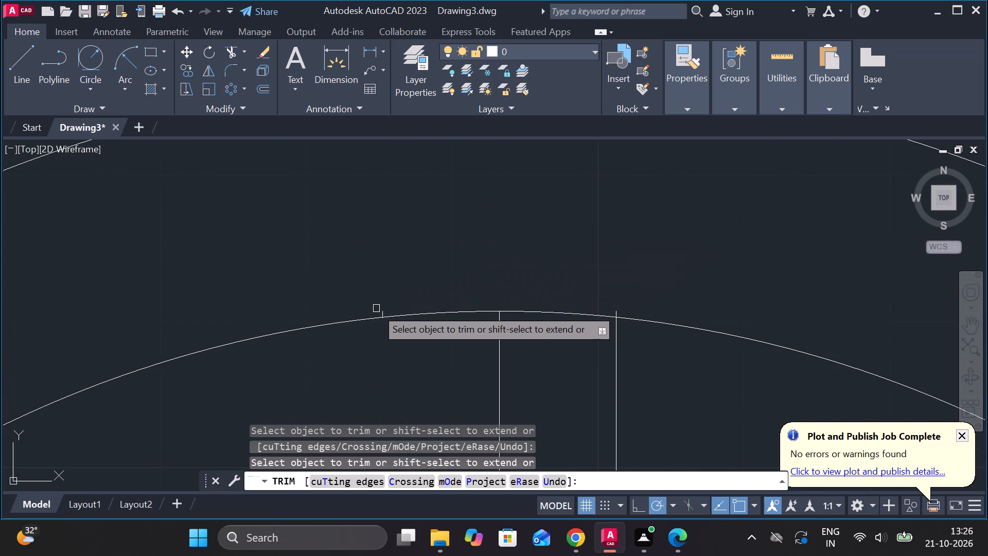
left_click(380, 311)
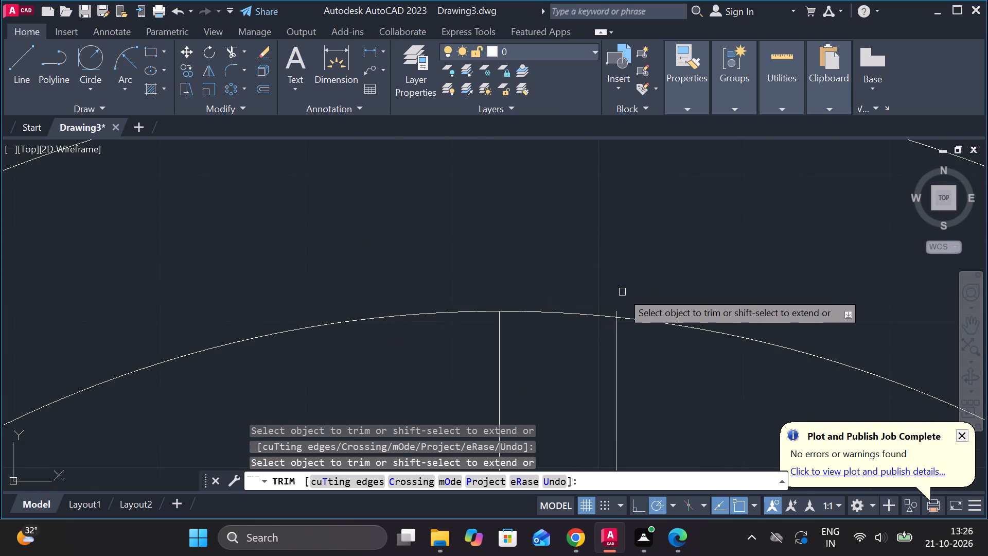
left_click(614, 309)
scroll(620, 301, "down", 6)
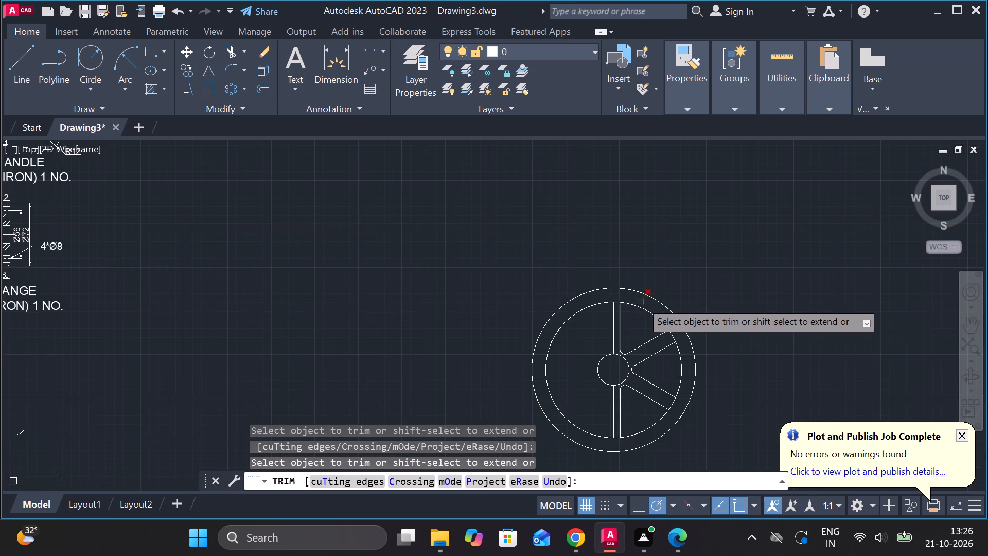
middle_click_drag(729, 327, 661, 272)
scroll(663, 274, "up", 1)
middle_click_drag(661, 277, 661, 249)
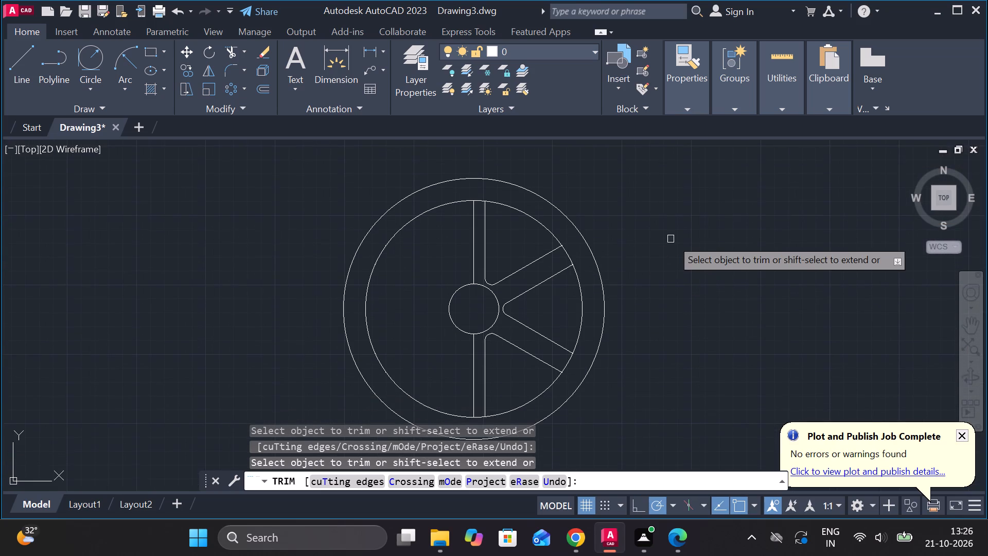
scroll(673, 265, "up", 2)
scroll(611, 284, "down", 2)
middle_click_drag(628, 297, 658, 268)
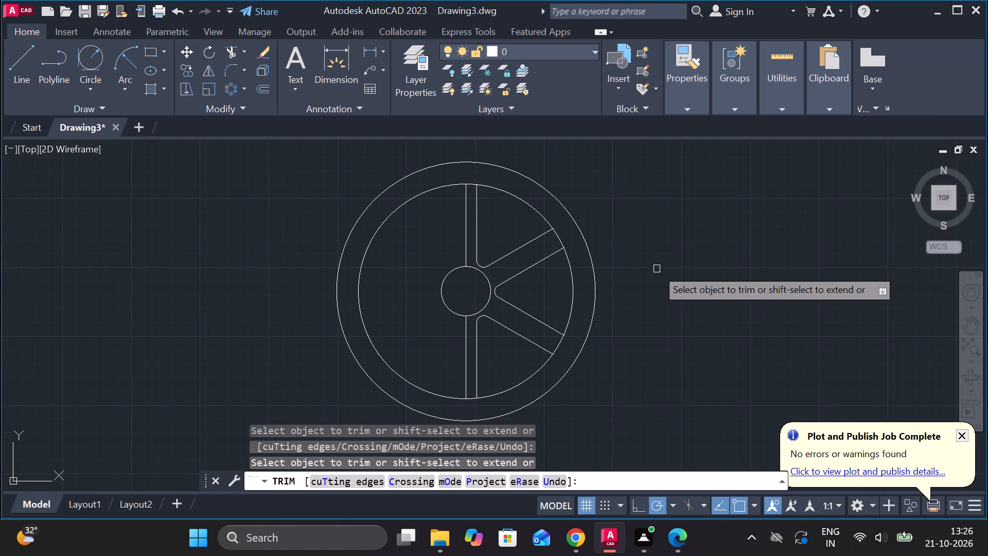
key("Escape")
Draw a circle of diameter 16 at the centre of the hub.
type("C")
key("space")
left_click(471, 287)
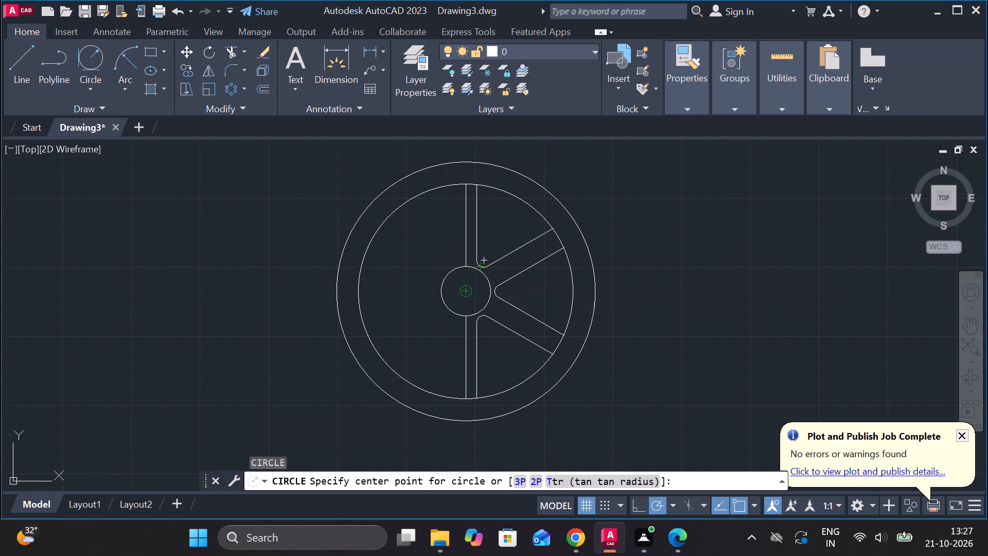
type("D 16")
key("Return")
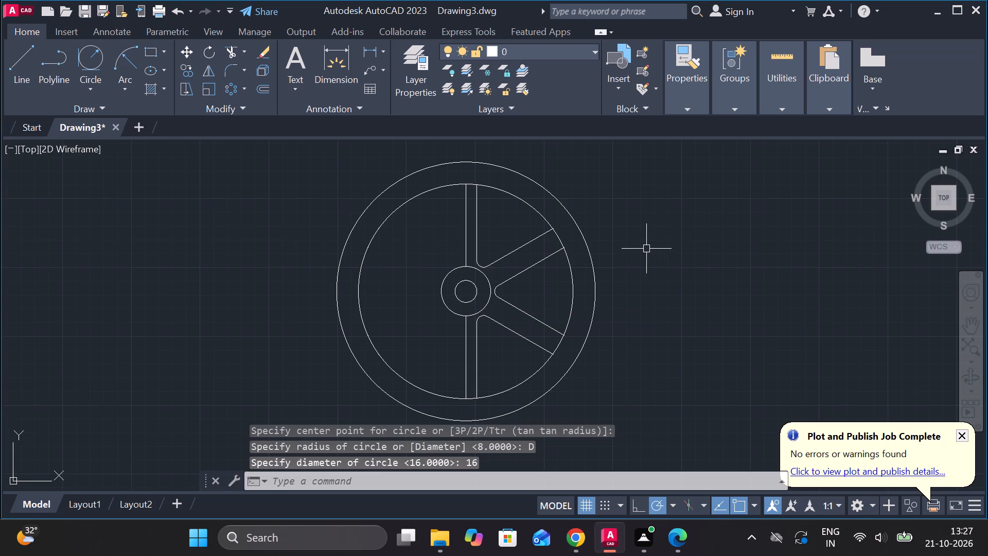
Stretch the lower end of the wheel's upper vertical centre line down through the hub to the hub circle's bottom.
left_click(464, 218)
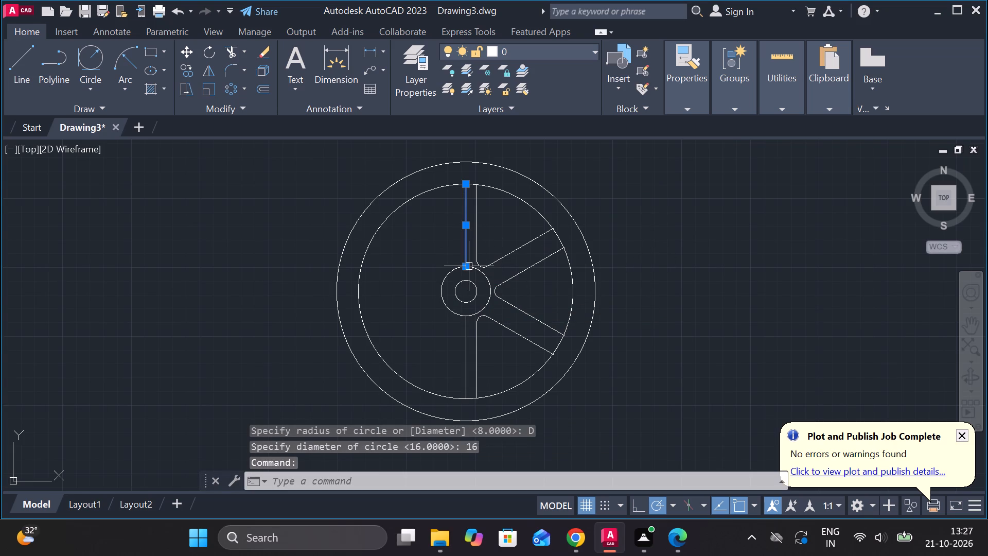
left_click(467, 268)
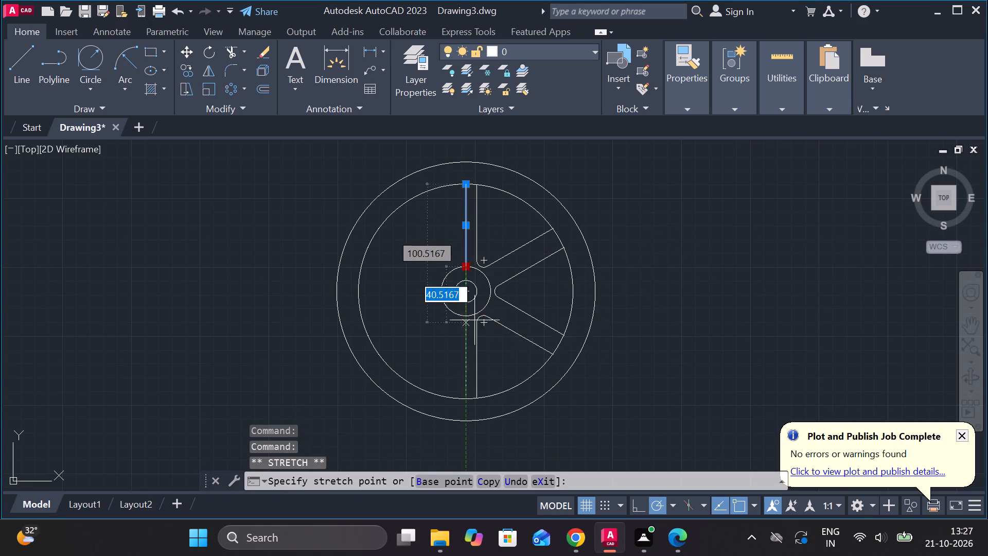
left_click(467, 317)
key("Escape")
Extend the vertical centre lines out to the outer rim circle at the top and bottom, and the lower one up into the hub.
type("EX")
key("space")
left_click(468, 360)
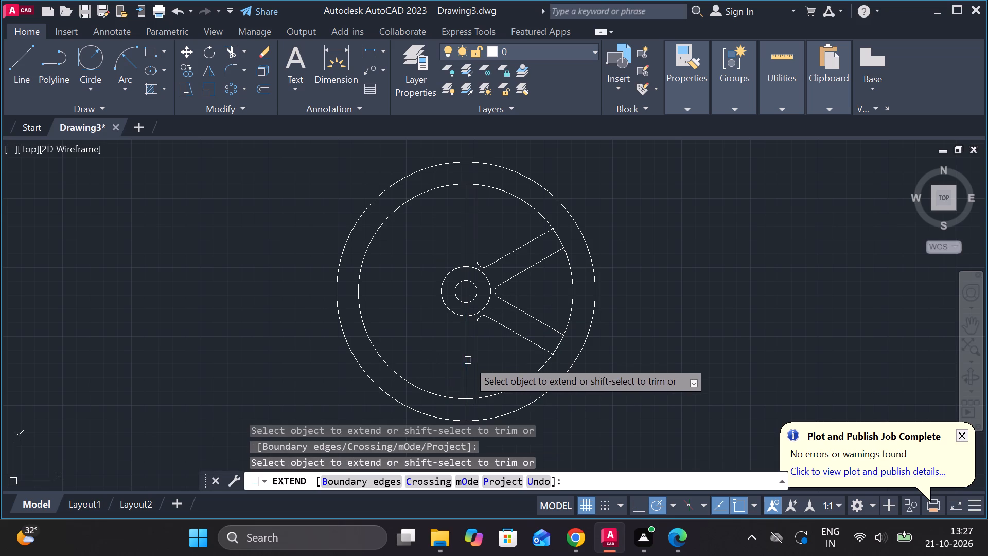
left_click(464, 330)
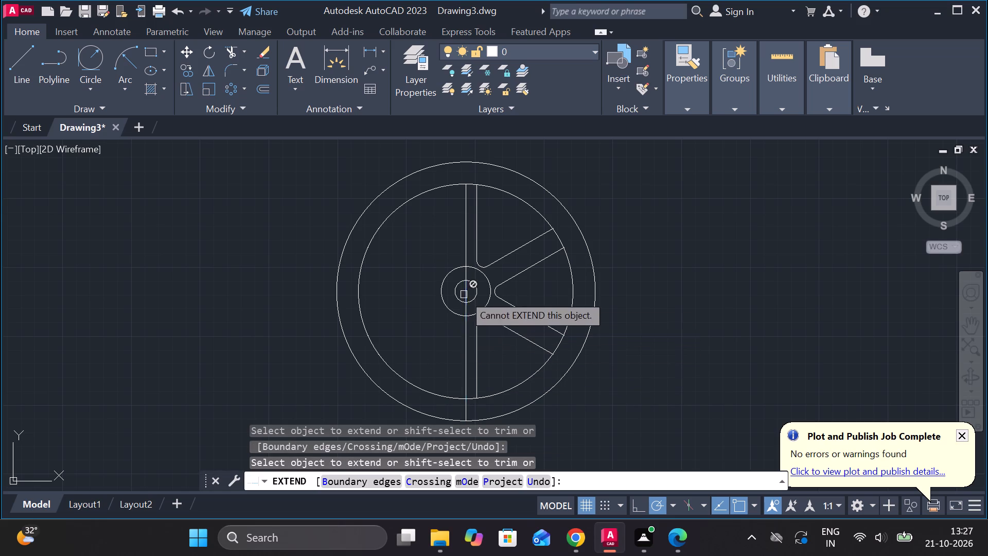
left_click(464, 249)
key("Escape")
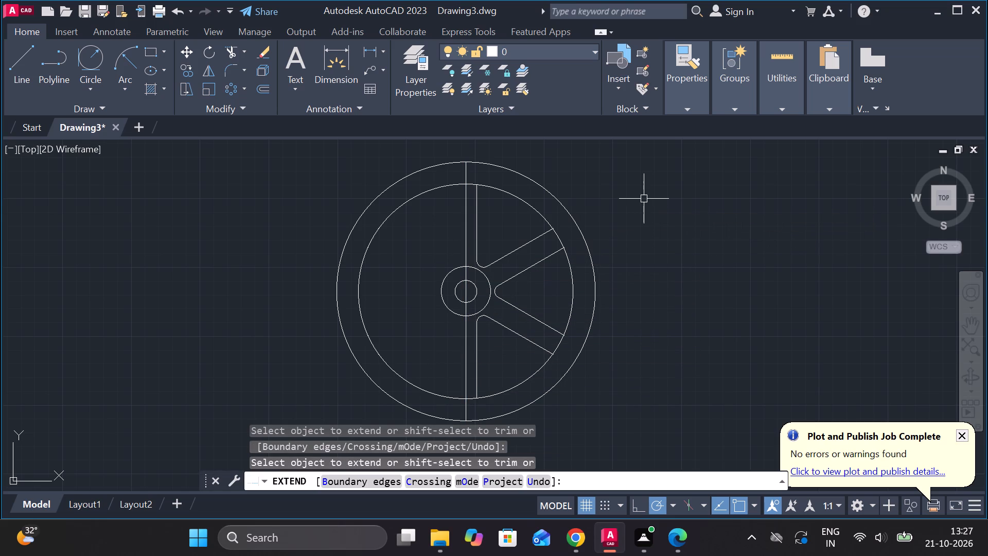
Trim away the left half of both rim circles at the vertical centre line.
type("TR")
key("space")
left_click_drag(450, 141, 379, 381)
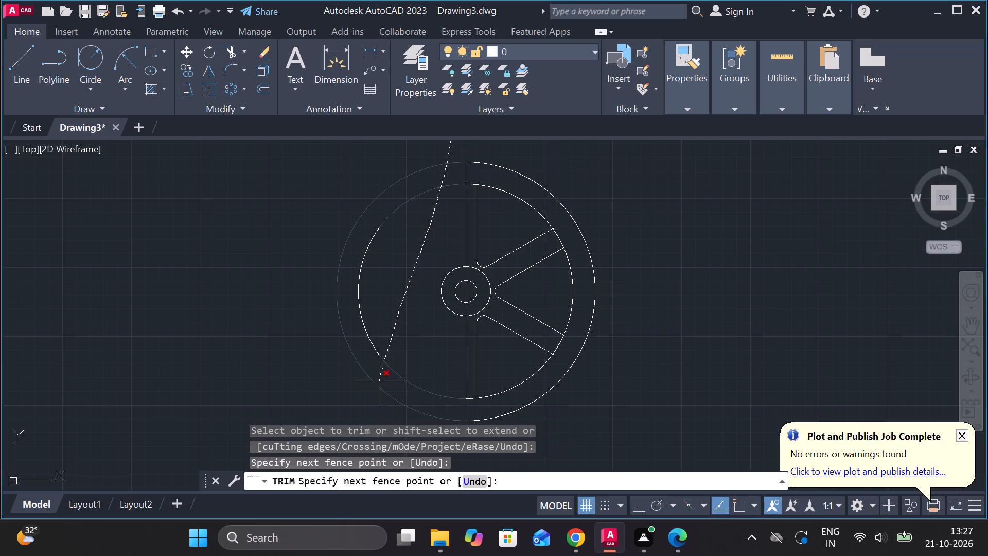
left_click_drag(379, 381, 379, 383)
left_click(362, 328)
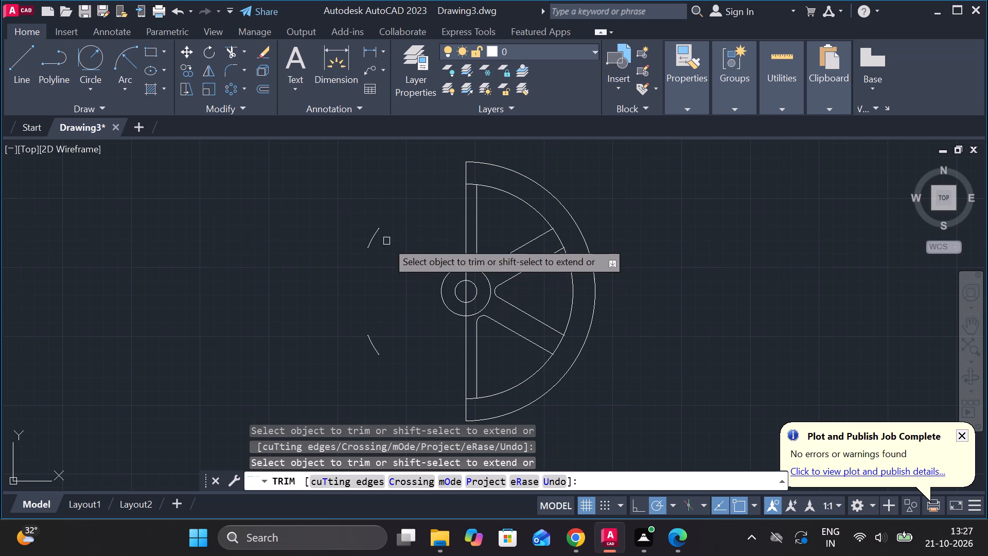
left_click(375, 234)
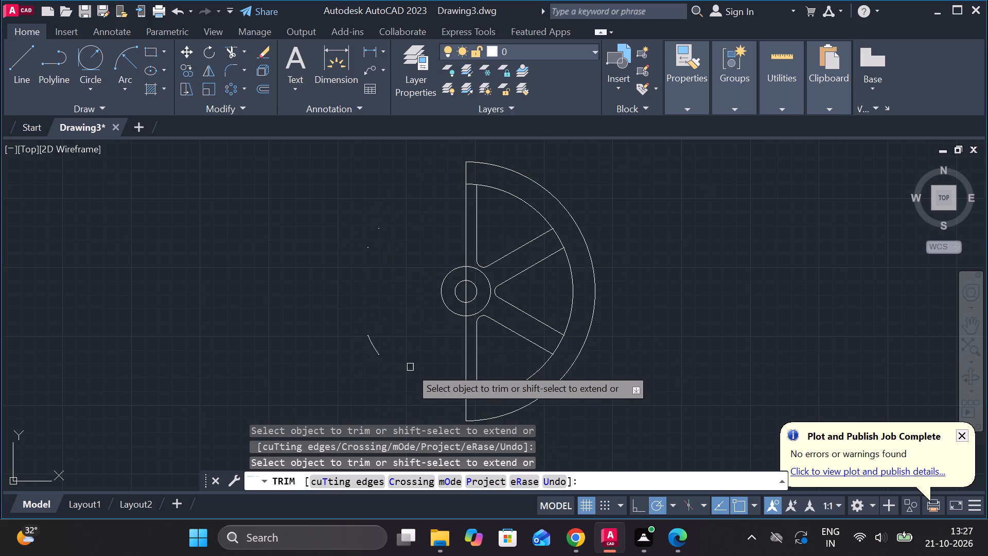
key("Escape")
Erase the leftover rim arc and the tiny line fragments on the wheel's left side.
left_click_drag(405, 381, 389, 346)
left_click(335, 190)
type("E")
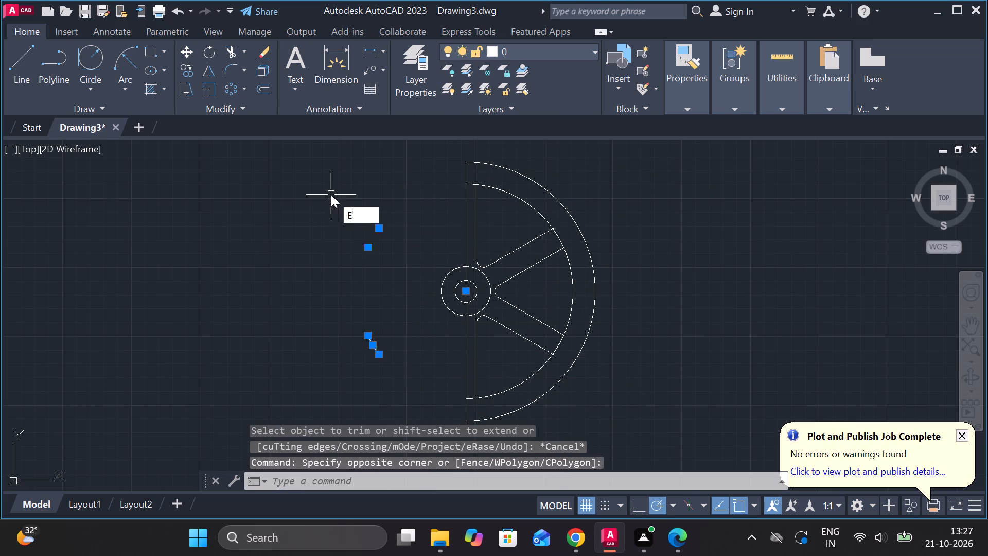
key("space")
Trim the vertical centre line inside the hub circle, both across the bore and between the bore and hub circle.
type("TR")
key("space")
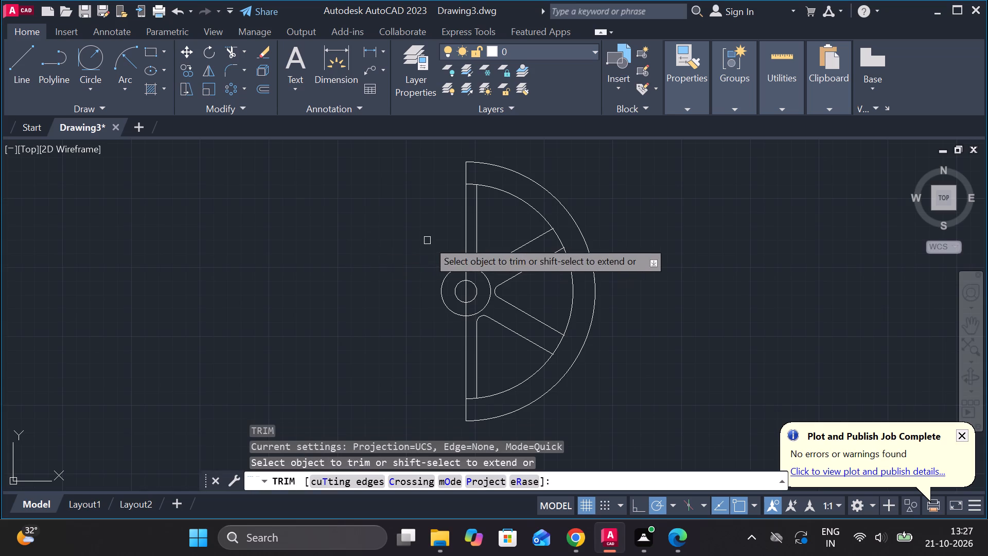
scroll(430, 240, "up", 2)
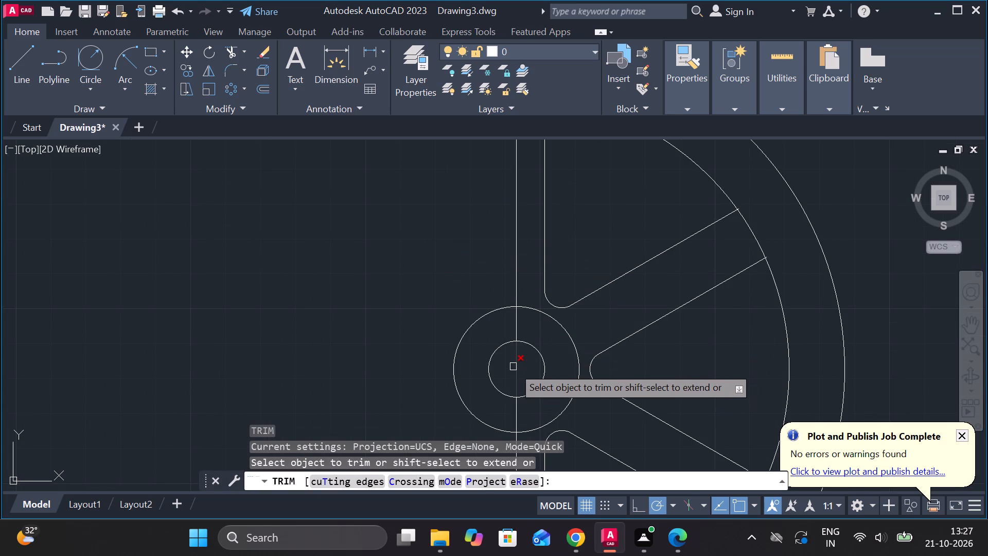
left_click(513, 367)
left_click(513, 327)
left_click(516, 419)
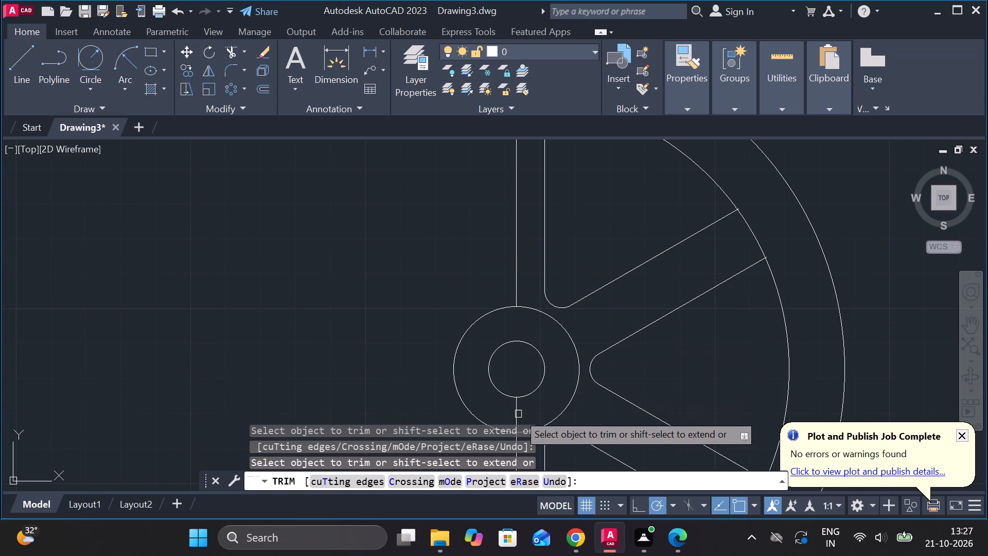
scroll(518, 398, "down", 2)
middle_click_drag(520, 400, 498, 344)
scroll(482, 306, "up", 2)
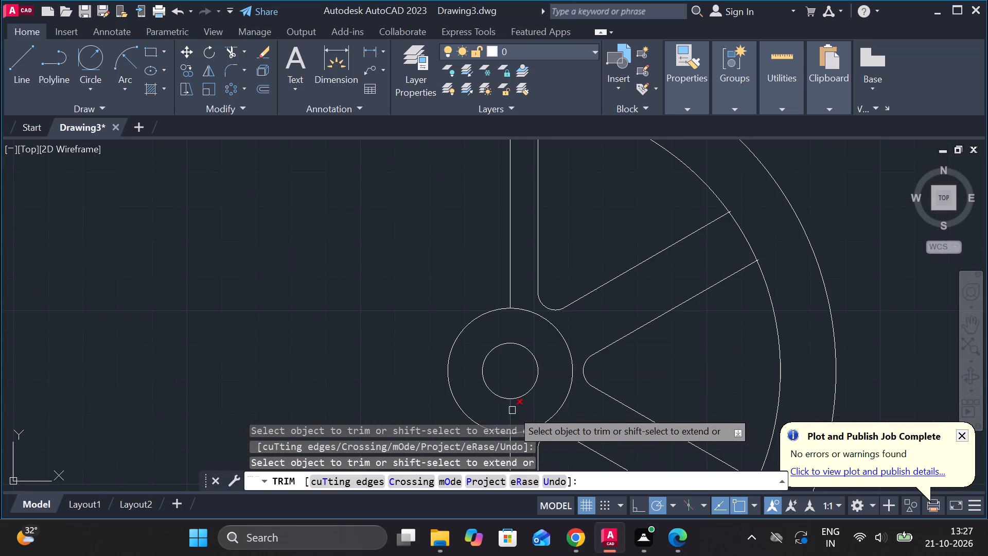
left_click(512, 410)
scroll(524, 405, "down", 3)
key("Escape")
Trim away the left half of the hub circle, keeping the full bore circle.
scroll(638, 361, "up", 1)
middle_click_drag(641, 361, 633, 272)
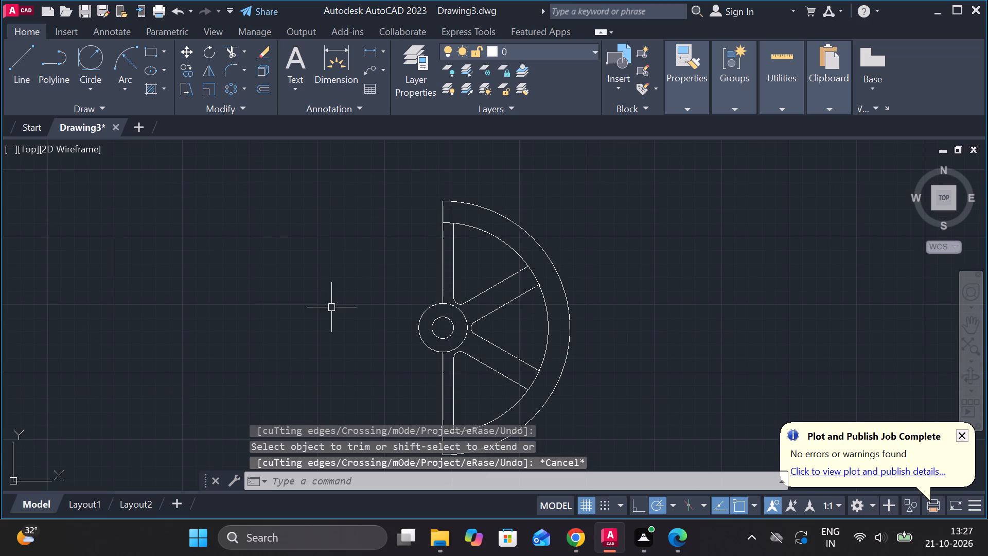
type("TR")
key("space")
left_click(437, 303)
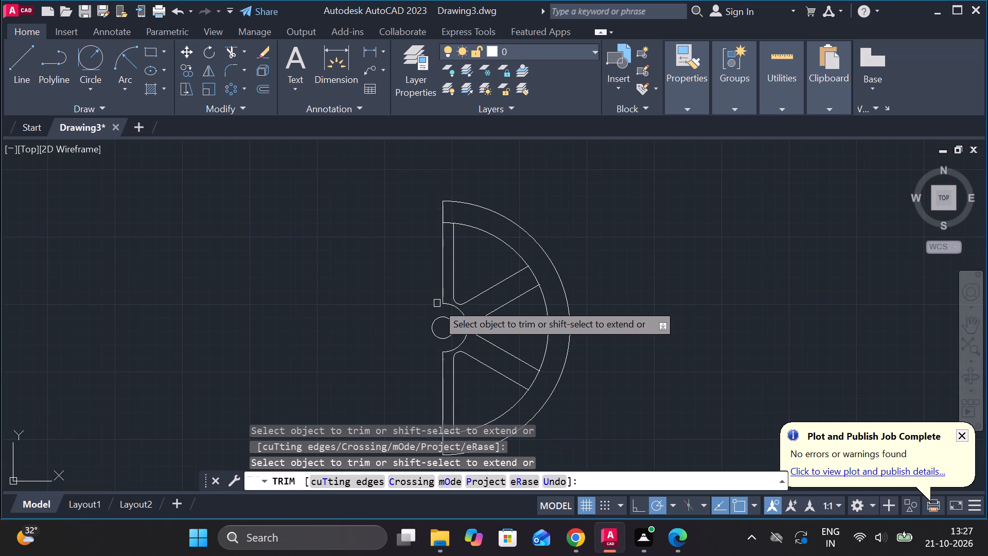
key("Escape")
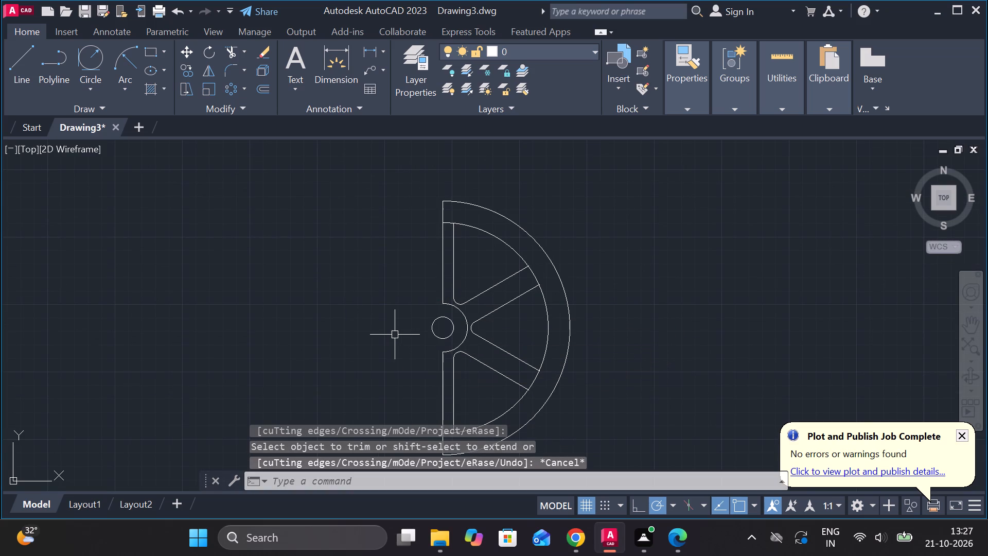
Extend the upper and lower vertical centre lines through the hub to the bore circle.
type("EX")
key("space")
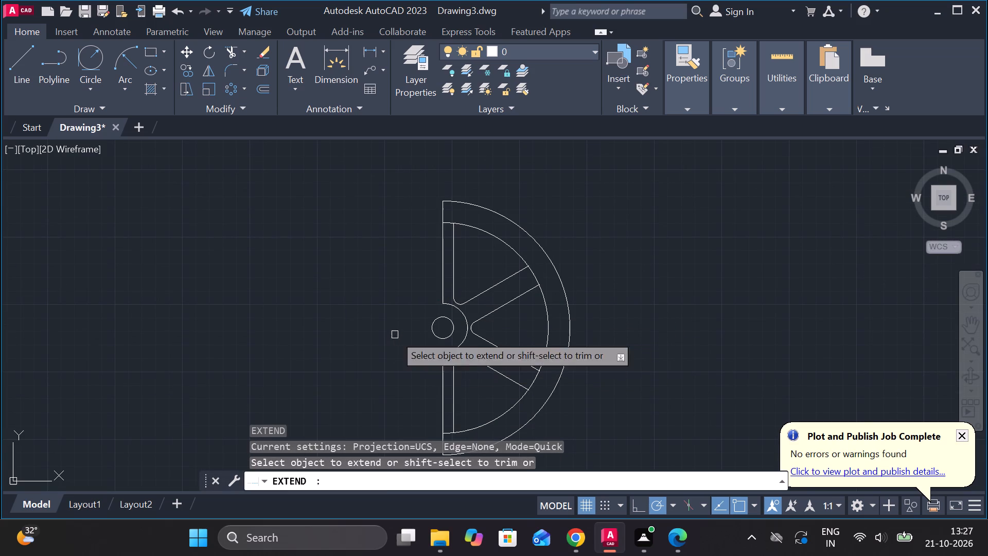
left_click(442, 288)
left_click(439, 370)
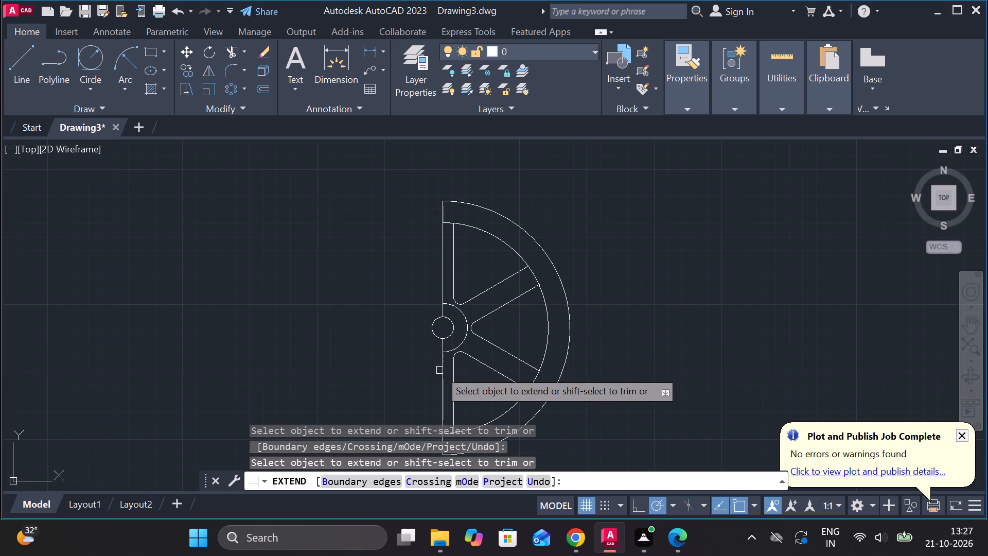
key("Escape")
Trim away the left half of the bore circle at the vertical centre line, keeping the centre line segments inside the hub.
type("TR")
key("space")
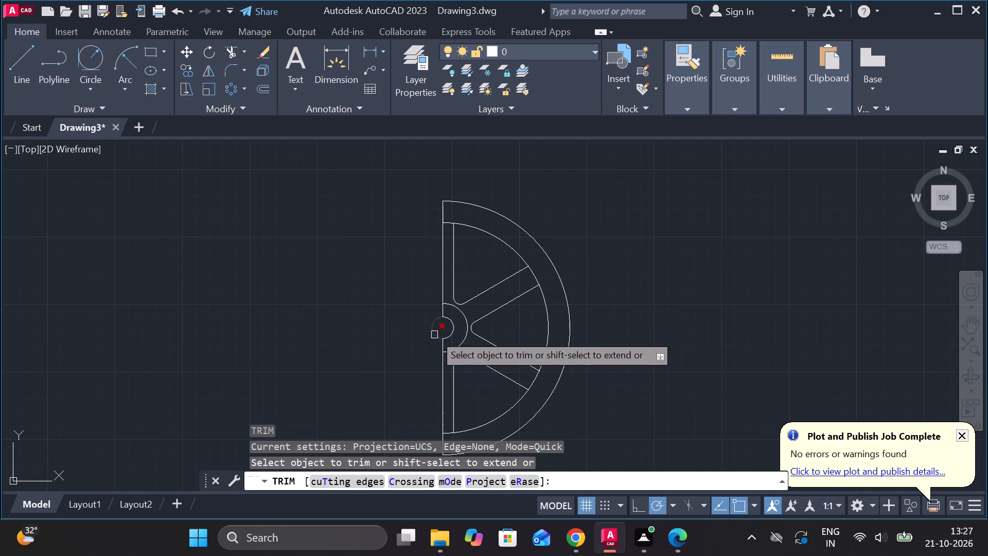
left_click(434, 333)
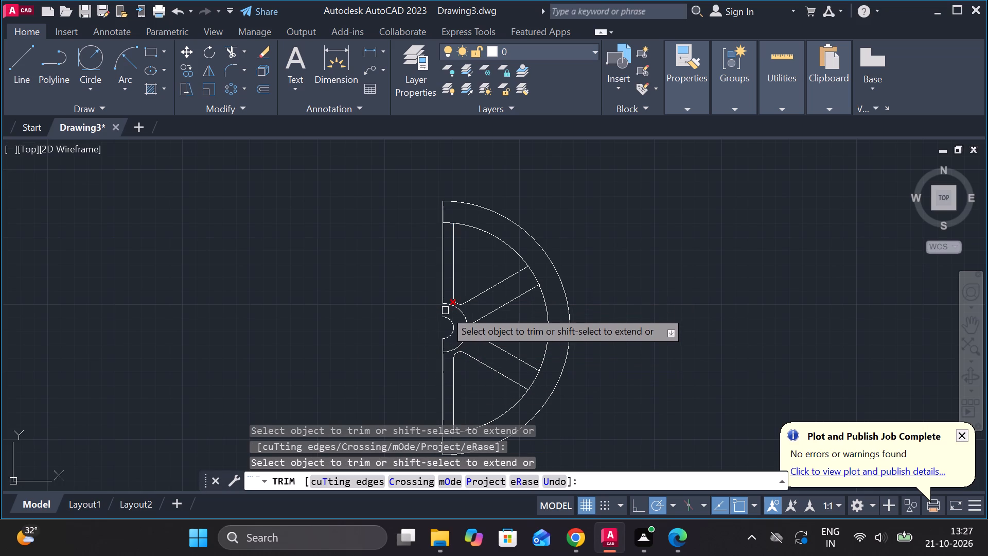
left_click(445, 310)
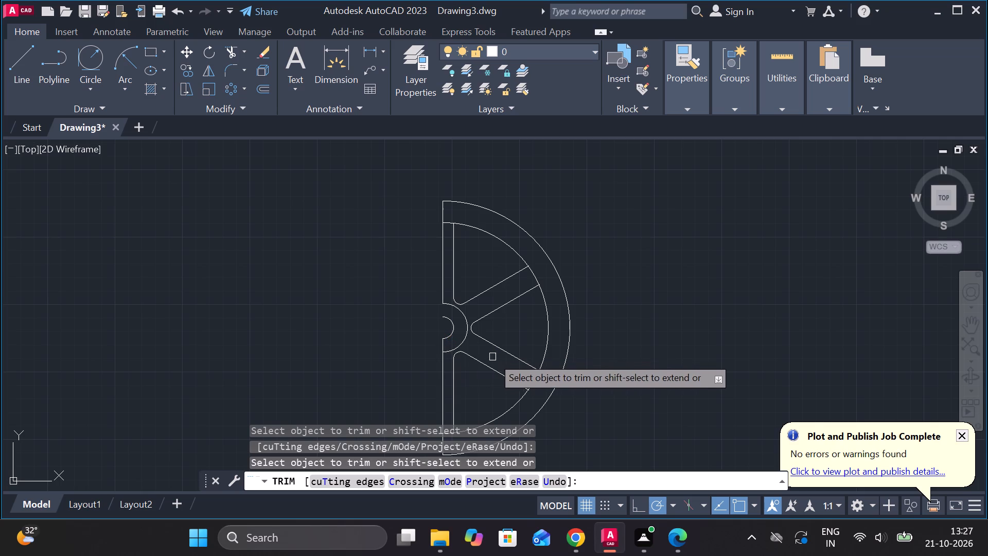
key("ctrl+z")
key("Escape")
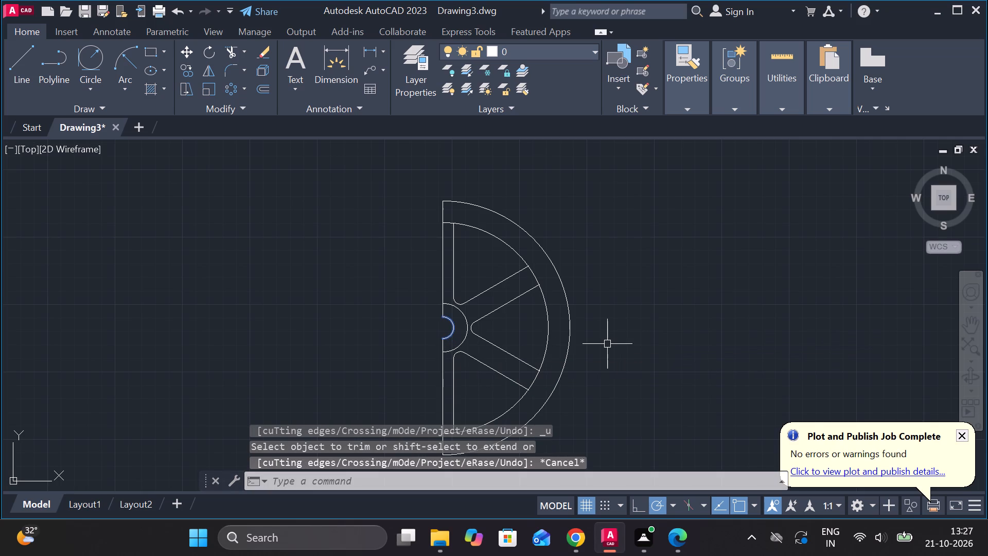
key("ctrl+a")
key("Escape")
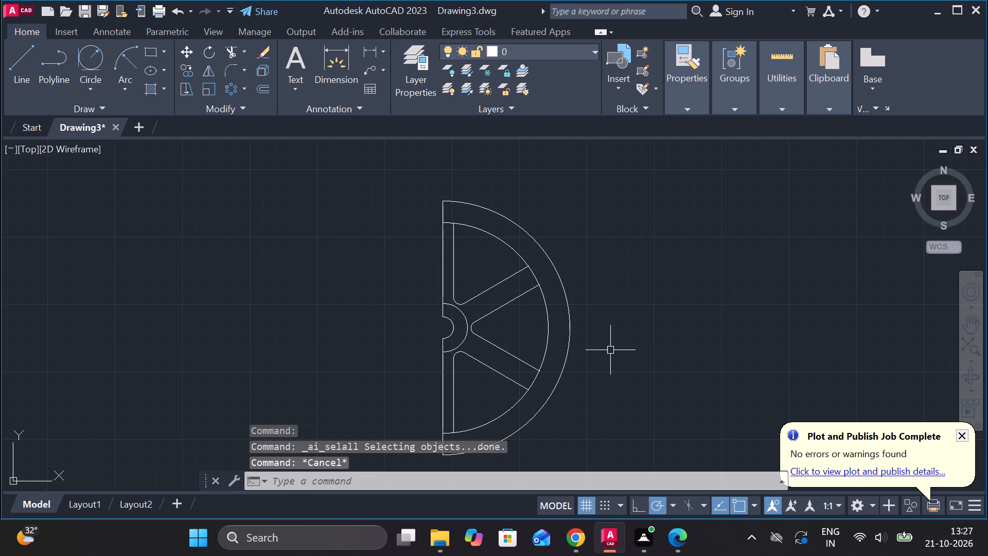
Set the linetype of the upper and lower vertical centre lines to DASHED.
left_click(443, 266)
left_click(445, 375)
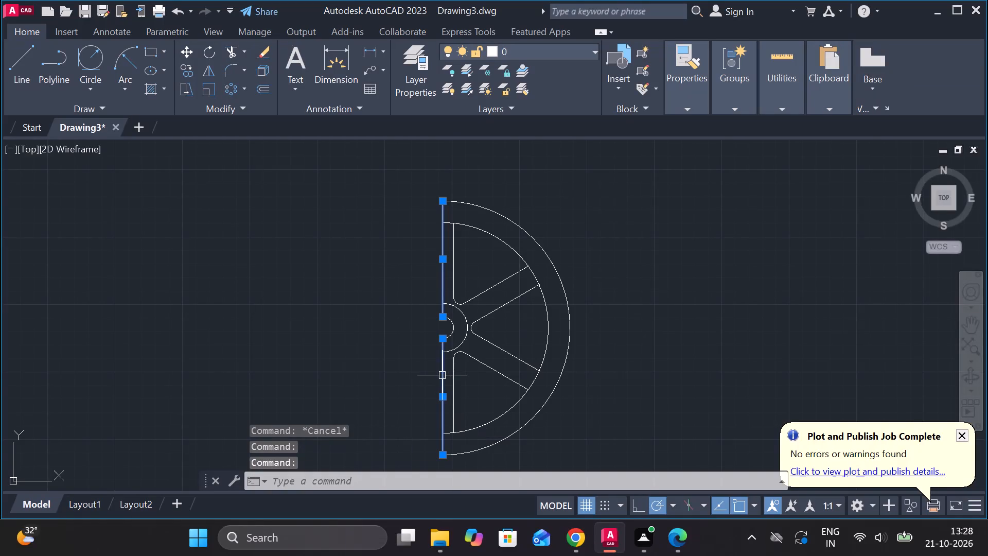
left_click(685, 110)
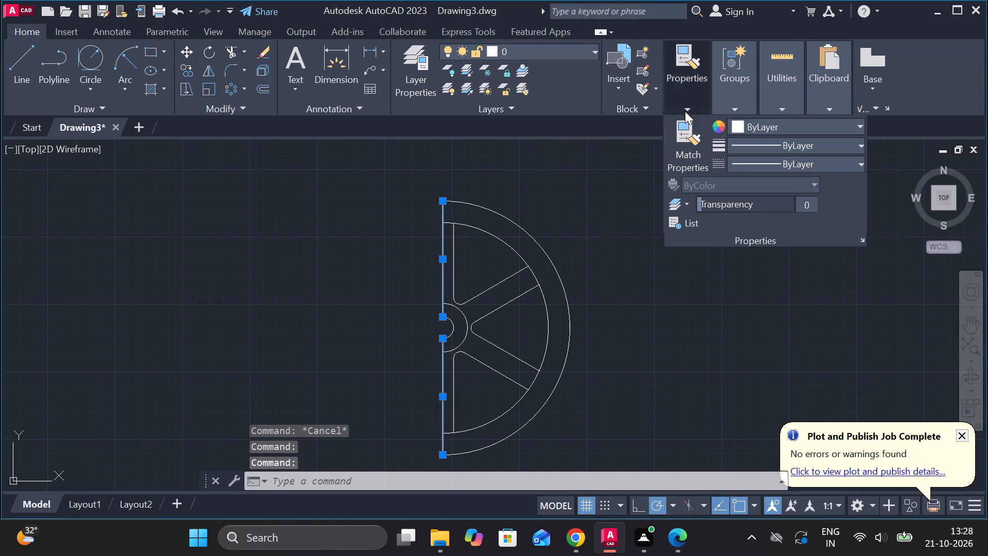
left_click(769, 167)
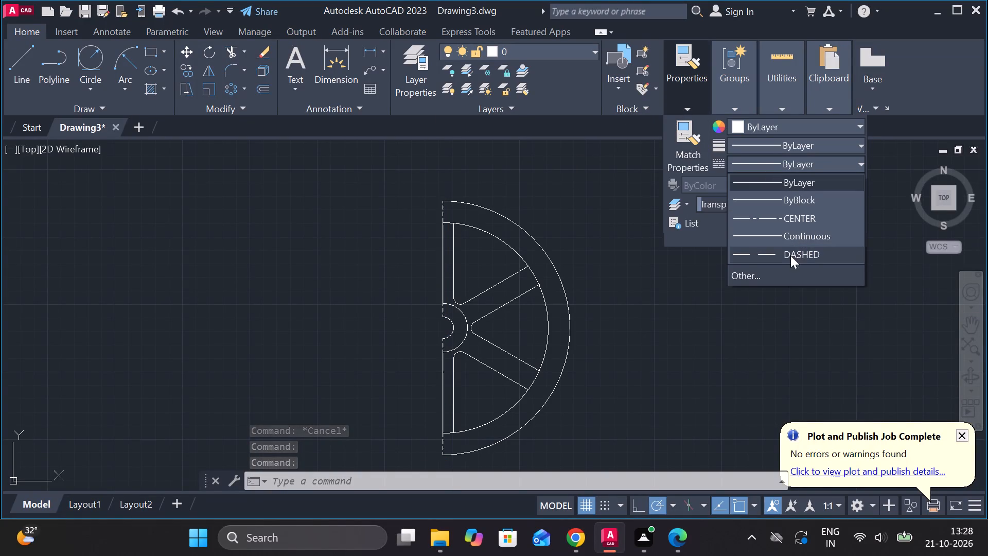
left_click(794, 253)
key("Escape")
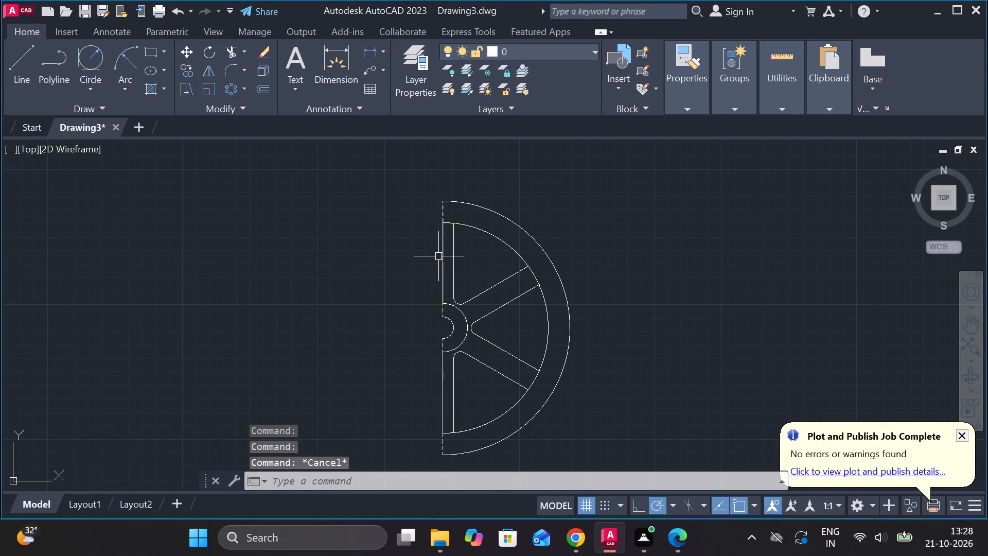
Erase the dashed upper centre line that overlaps the continuous line on the wheel's cut edge.
left_click(438, 256)
key("Escape")
left_click(446, 253)
type("E")
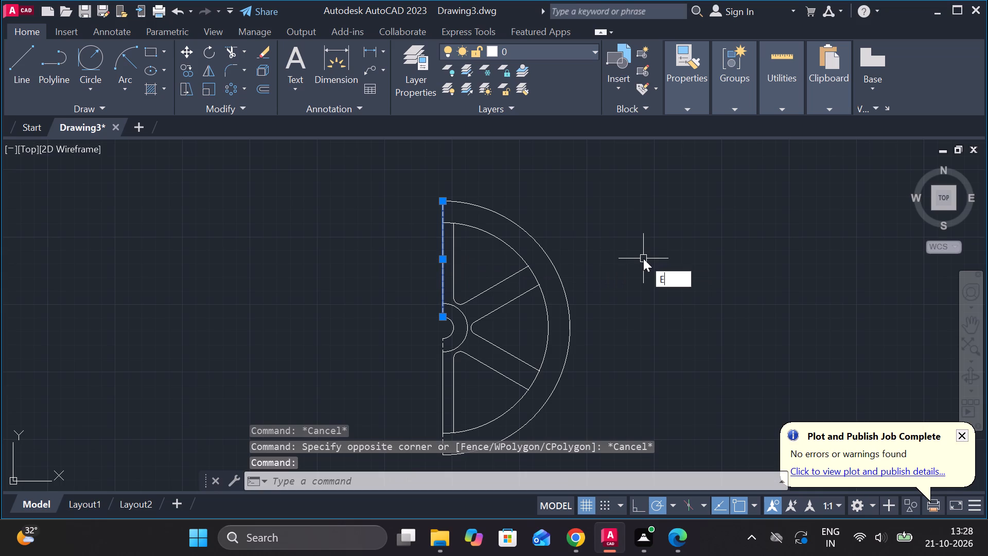
key("space")
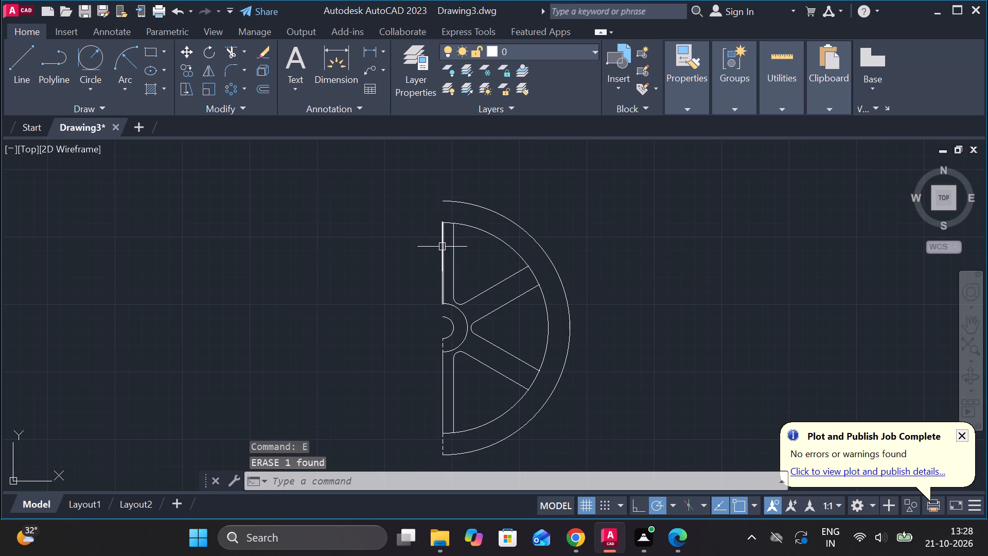
Stretch the remaining upper vertical line on the cut edge up to the end of the outer rim arc.
left_click(443, 247)
left_click(443, 223)
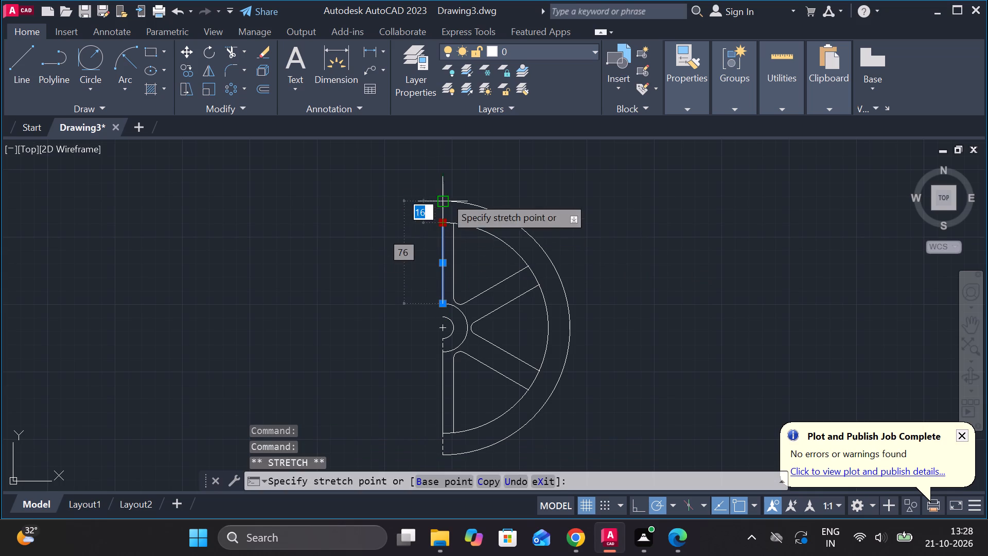
left_click(445, 195)
key("Escape")
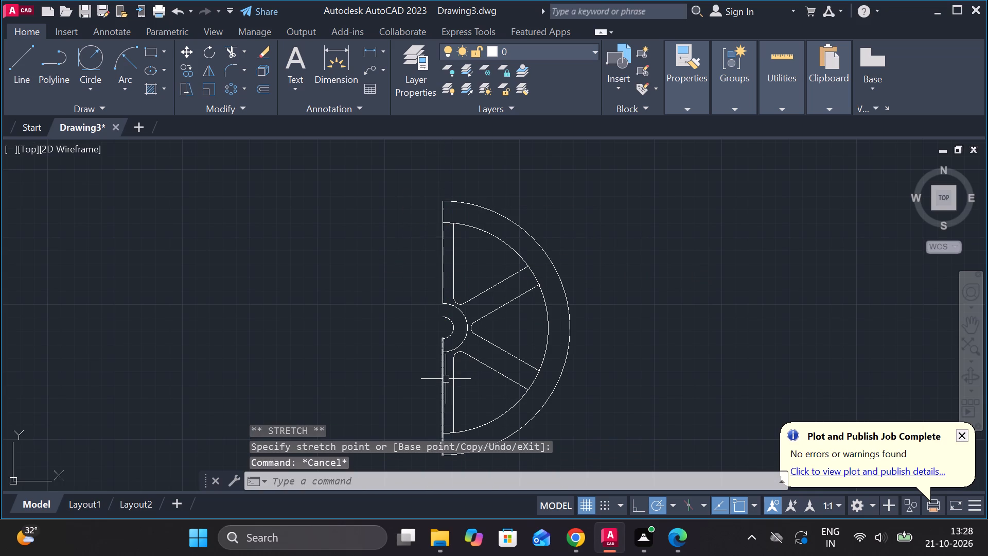
Erase the dashed lower centre line that overlaps the continuous line on the cut edge.
left_click(445, 379)
key("e")
key("space")
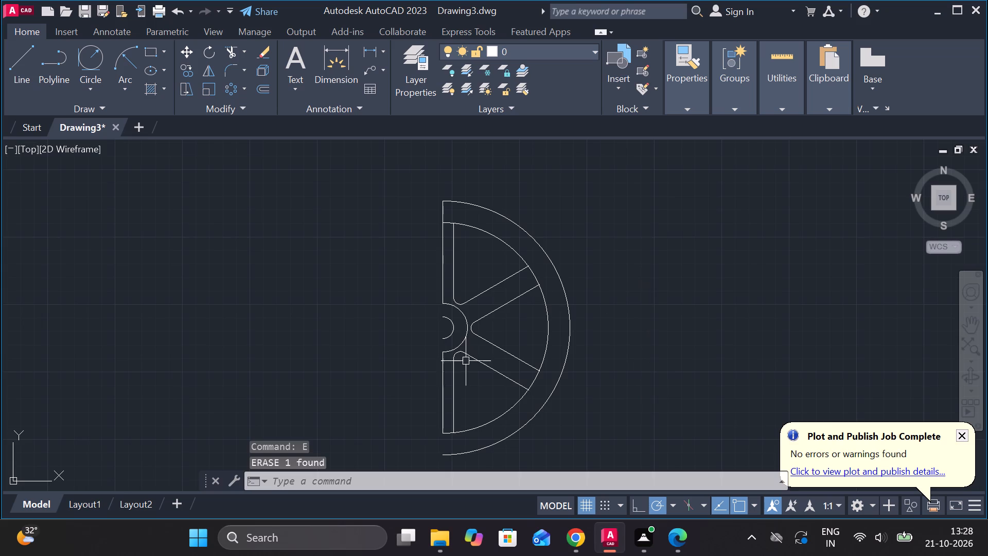
Stretch the remaining lower vertical line at both ends so it runs from the outer rim arc to the bore arc.
middle_click_drag(476, 364, 488, 288)
left_click(457, 326)
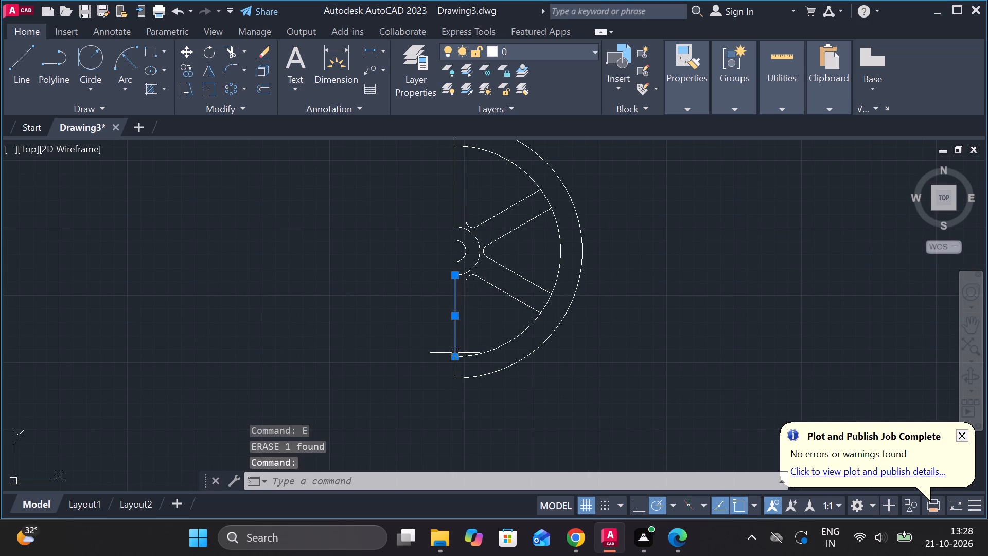
left_click(454, 355)
left_click(454, 379)
key("Escape")
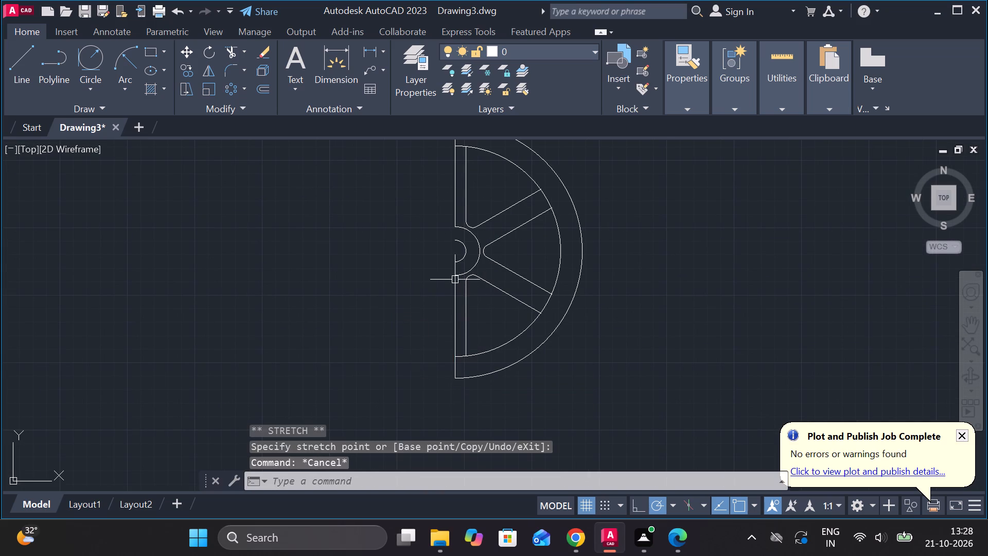
scroll(455, 277, "up", 2)
left_click(453, 290)
left_click(451, 276)
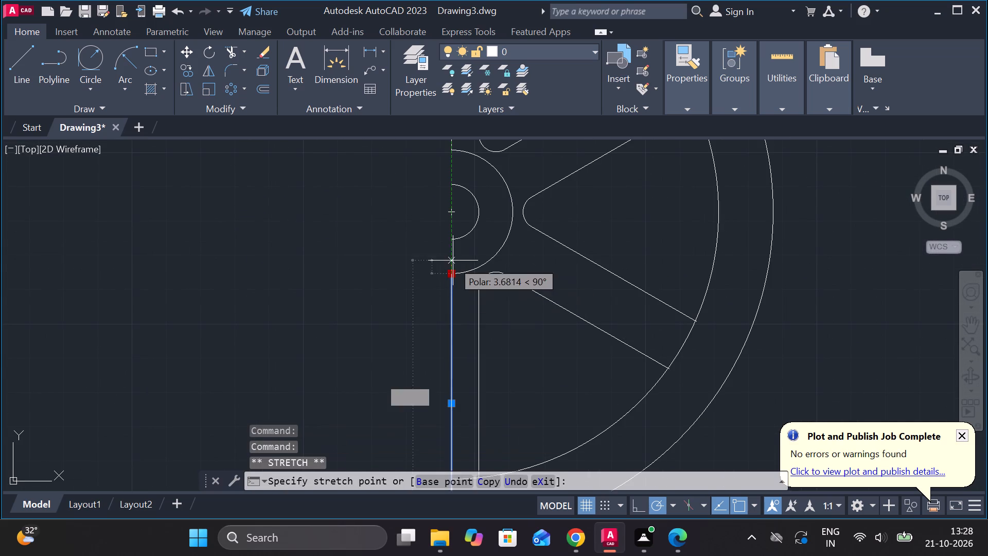
left_click(452, 240)
key("Escape")
scroll(469, 343, "down", 1)
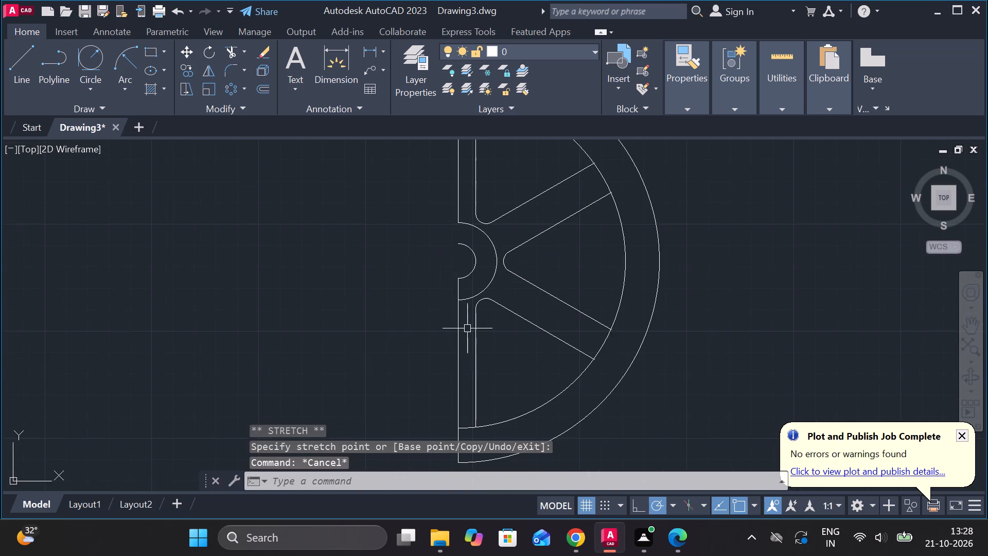
Extend the upper vertical line on the cut edge through the hub to the bore arc.
key("l")
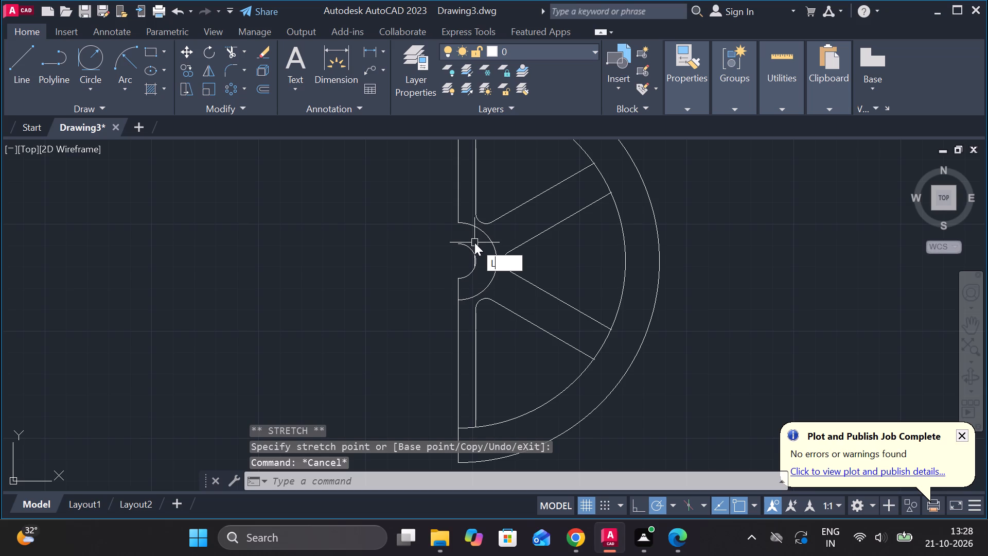
key("Escape")
type("EX")
key("space")
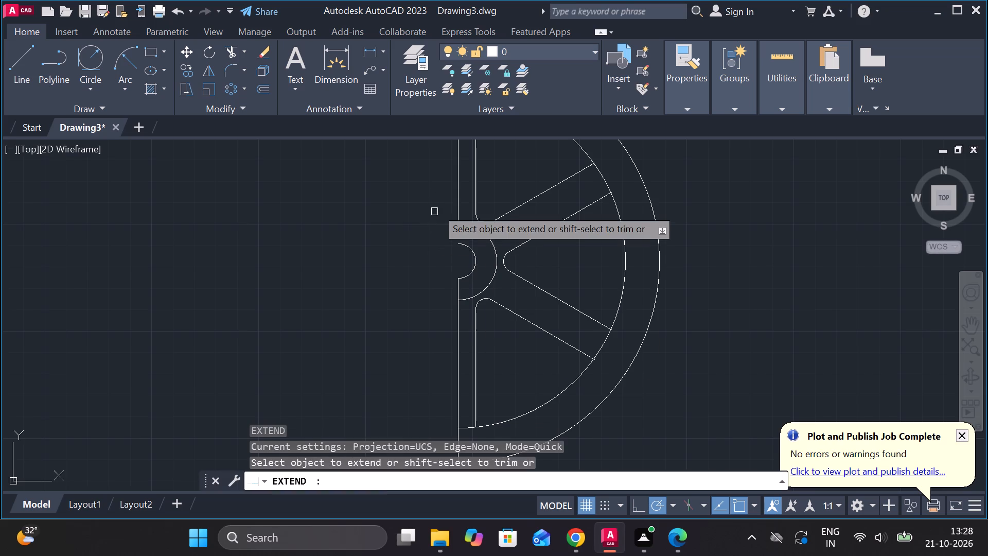
left_click(457, 203)
key("Escape")
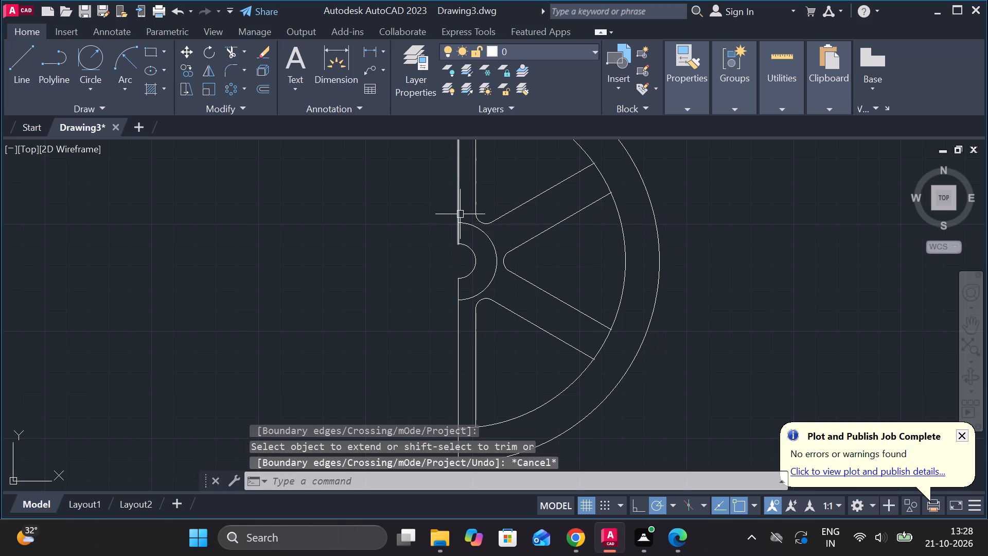
Set the linetype of both vertical lines on the half wheel's cut edge to DASHED.
left_click(460, 214)
left_click(456, 344)
scroll(482, 343, "down", 2)
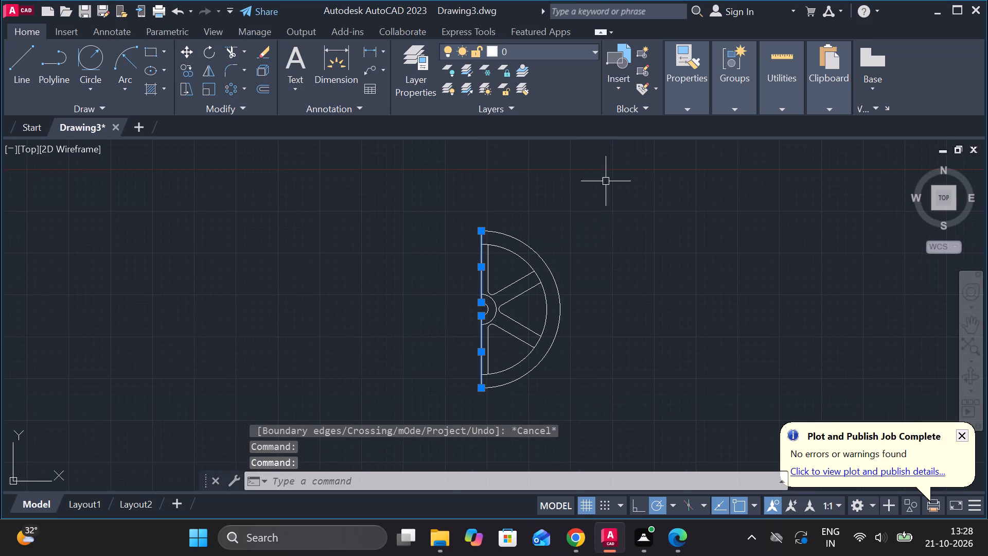
left_click(684, 114)
left_click(804, 165)
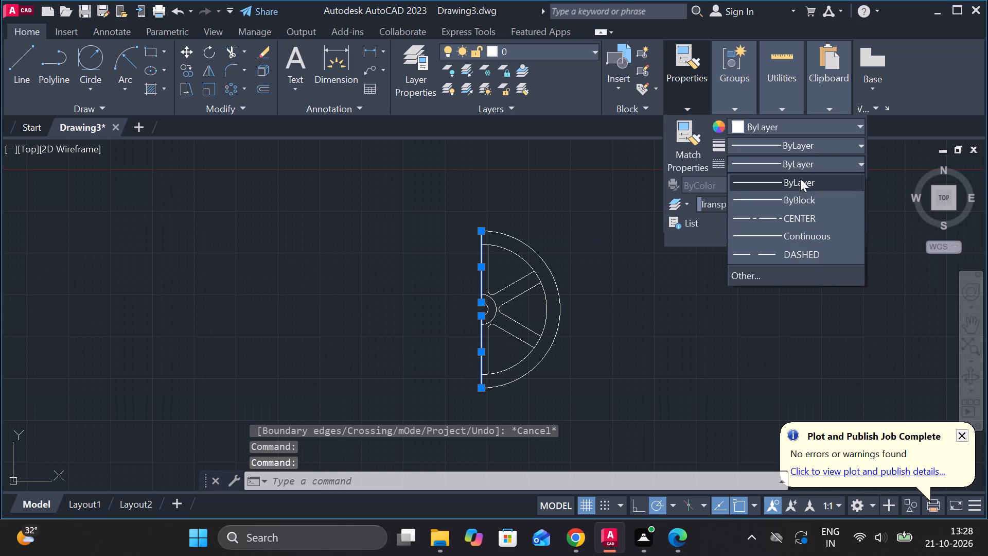
left_click(779, 254)
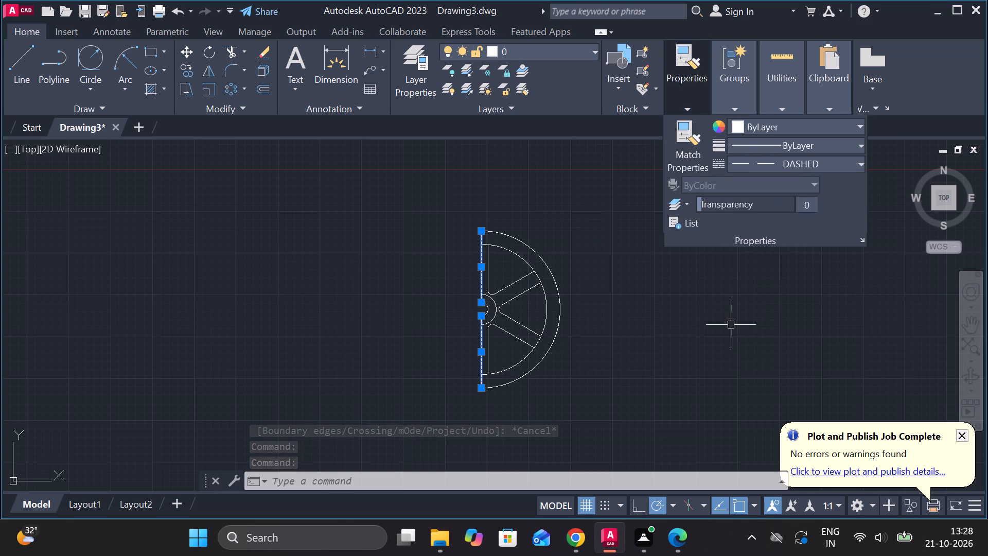
key("Escape")
scroll(533, 280, "up", 1)
middle_click_drag(598, 347, 553, 314)
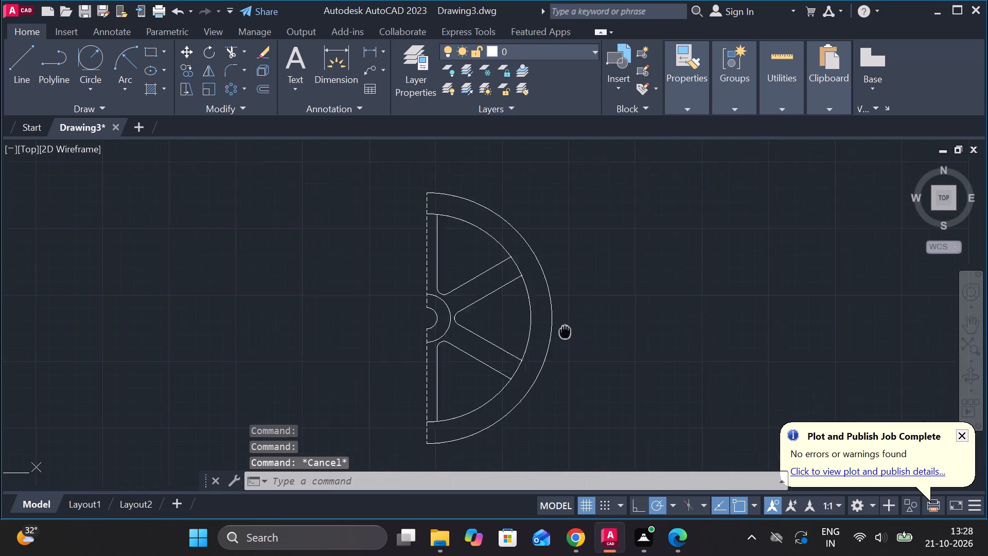
middle_click_drag(553, 314, 555, 312)
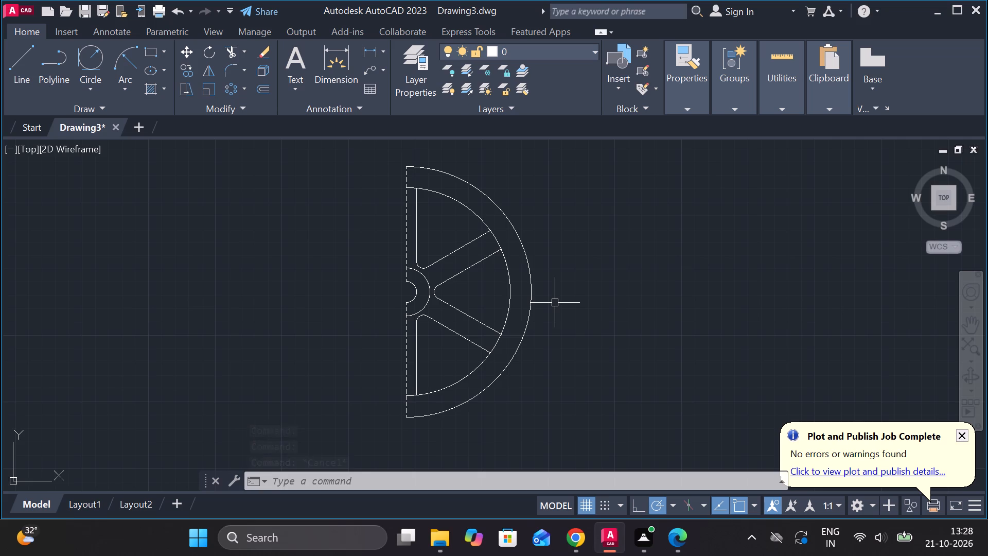
Trim the overshooting ends of the four angled spoke lines at the inner rim arc.
scroll(493, 338, "up", 6)
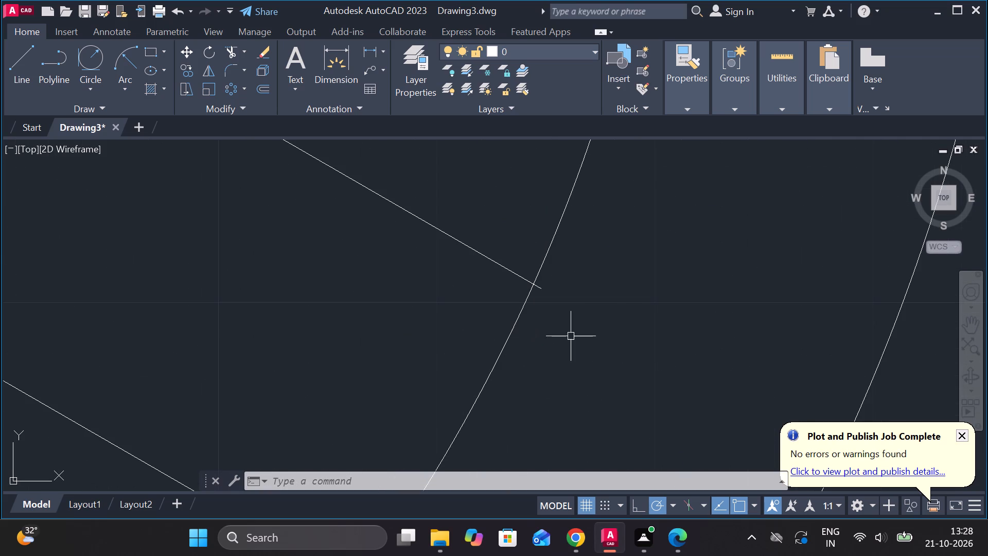
type("TR")
key("space")
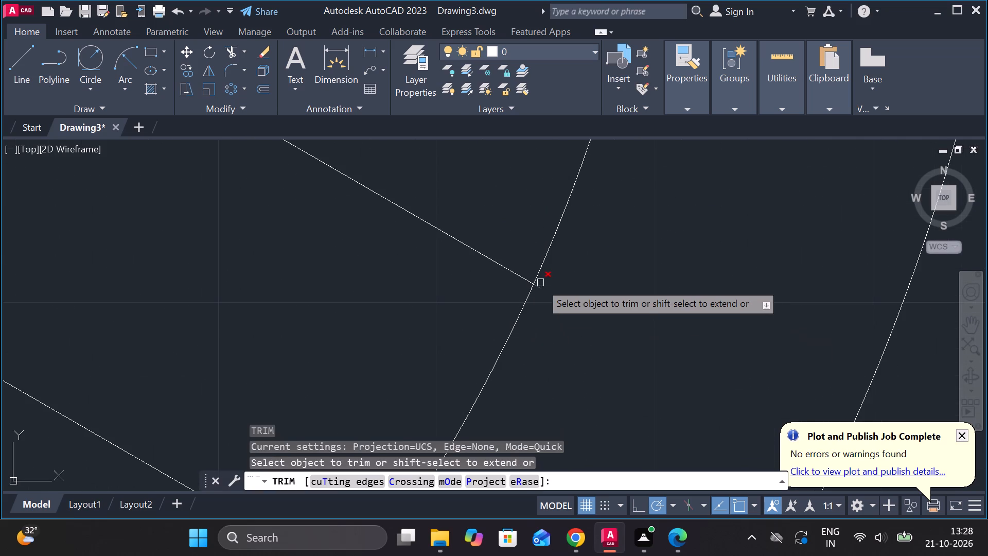
left_click(540, 283)
scroll(574, 328, "down", 3)
scroll(537, 400, "up", 2)
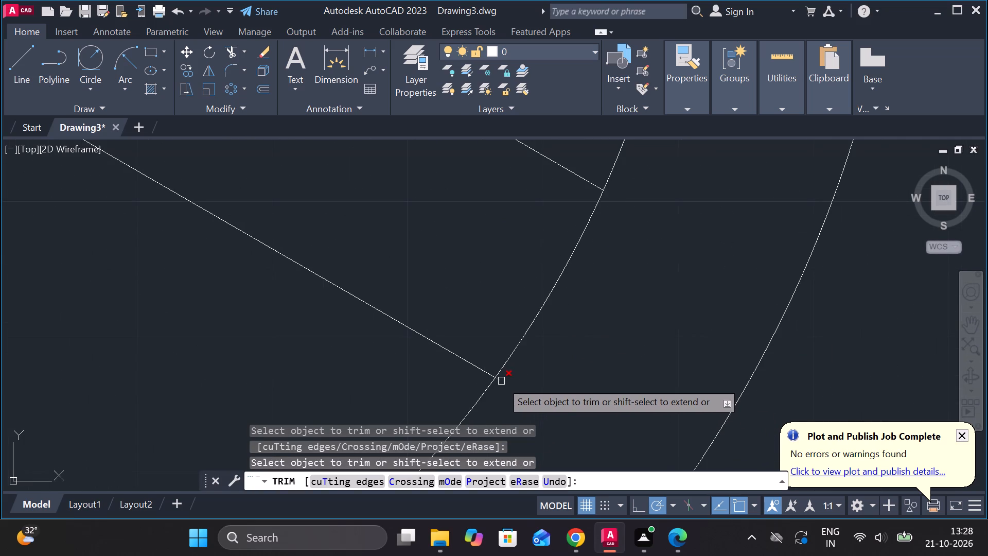
left_click(501, 381)
scroll(502, 383, "down", 4)
scroll(524, 205, "up", 5)
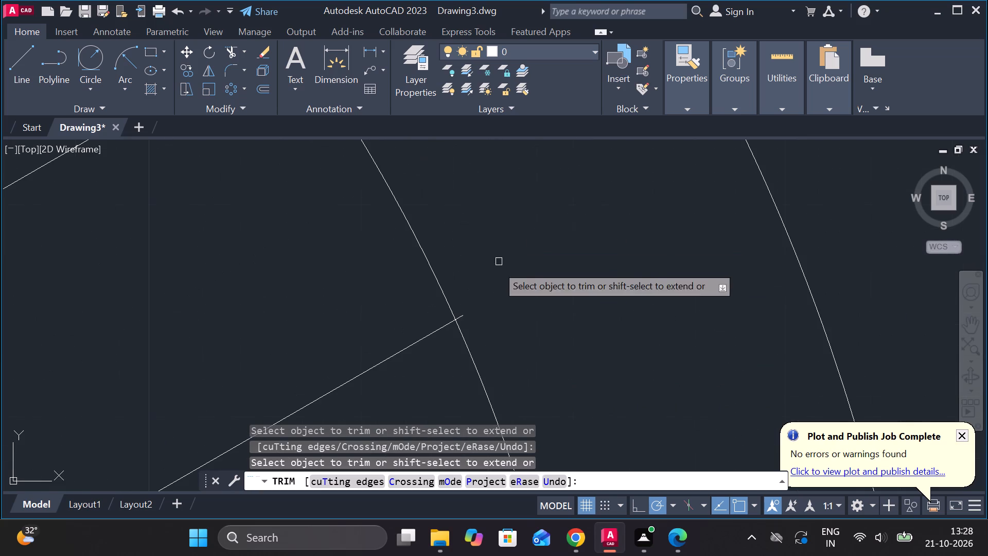
left_click(466, 312)
scroll(472, 294, "down", 3)
scroll(407, 246, "up", 3)
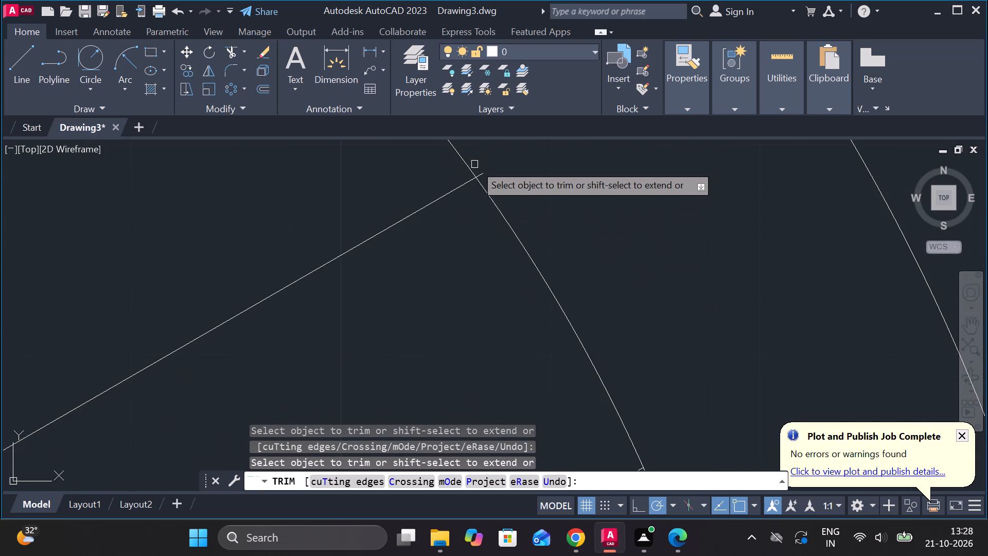
left_click(479, 170)
scroll(498, 220, "down", 4)
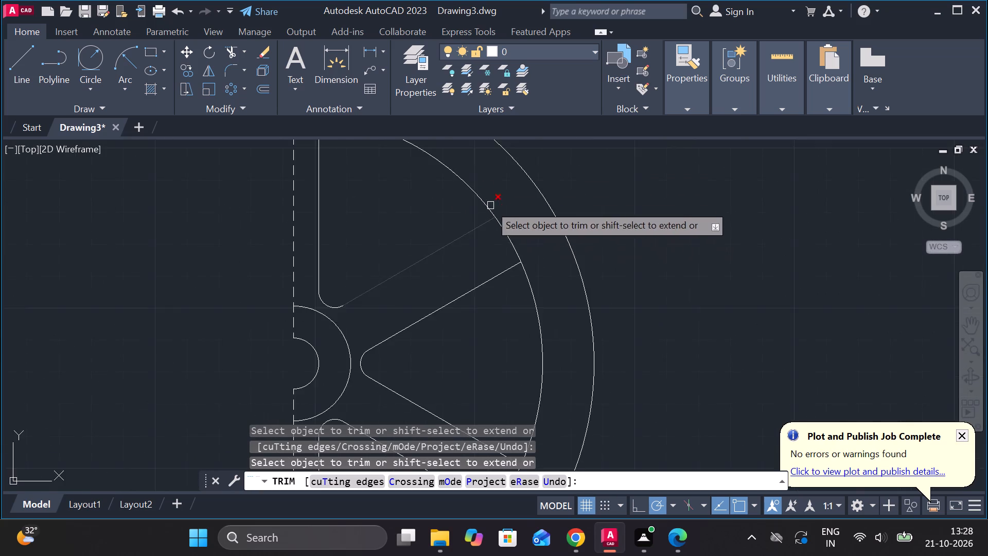
scroll(473, 192, "down", 3)
scroll(416, 169, "up", 3)
scroll(465, 165, "up", 3)
scroll(485, 167, "down", 8)
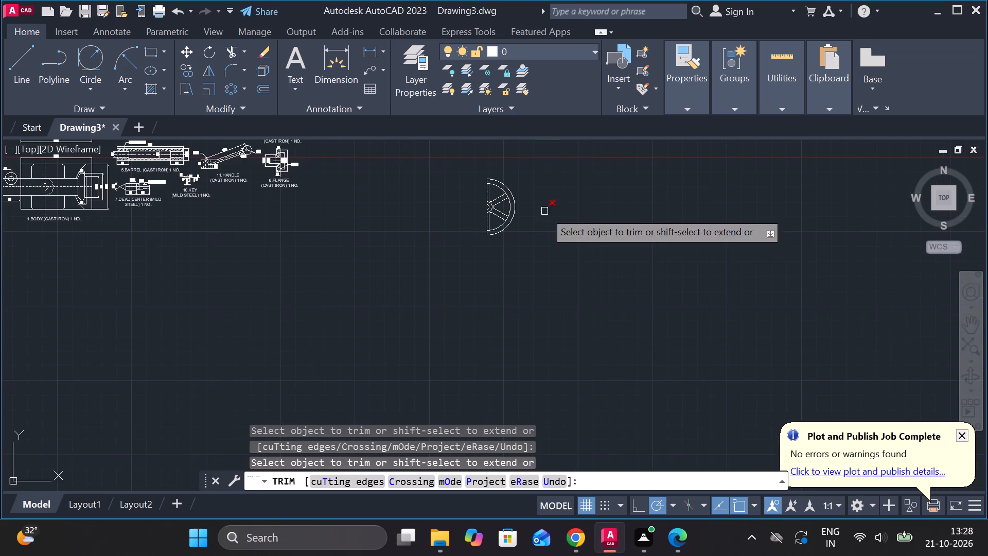
Draw a horizontal centre line about 192 long from the half wheel's centre, extending out past the rim.
scroll(529, 218, "up", 3)
middle_click_drag(542, 217, 563, 352)
key("Escape")
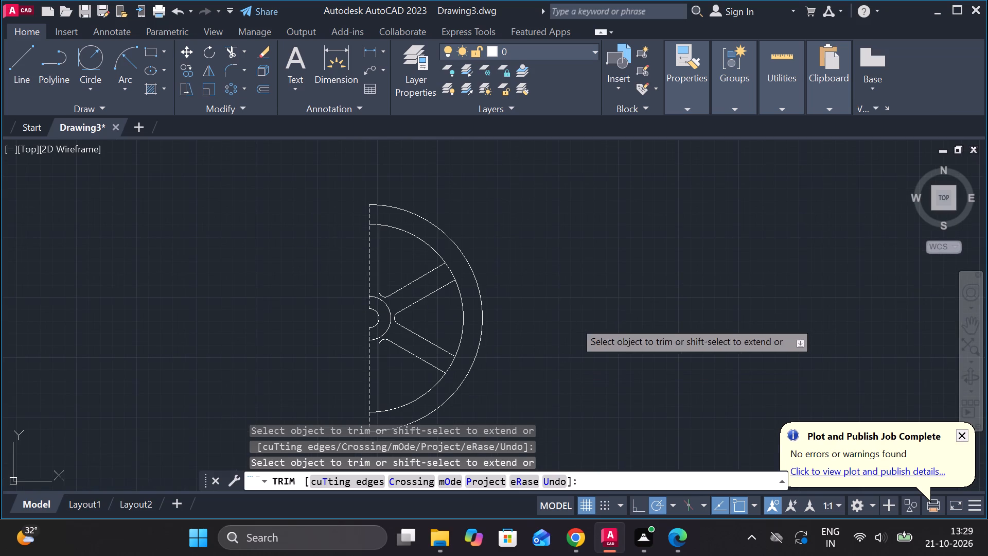
key("l")
key("Return")
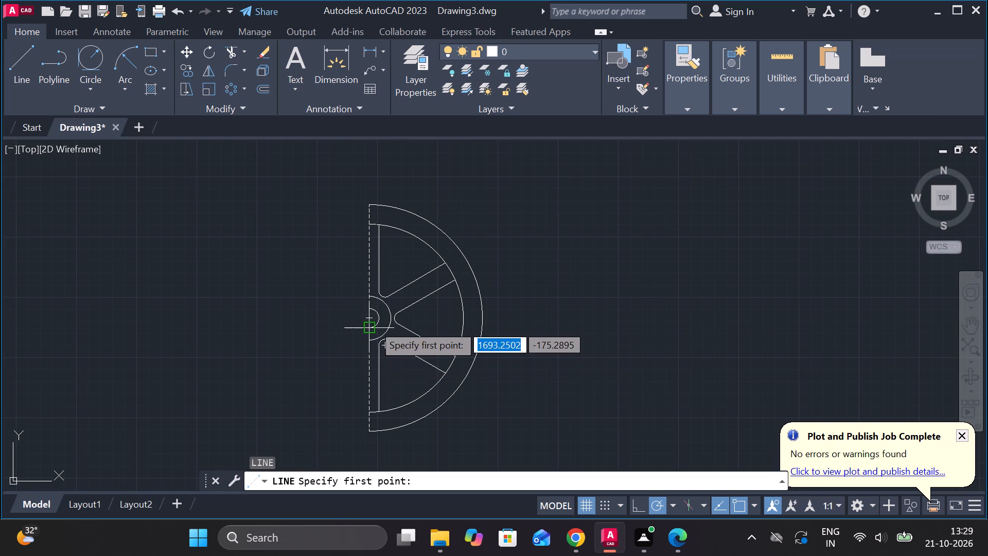
left_click(369, 318)
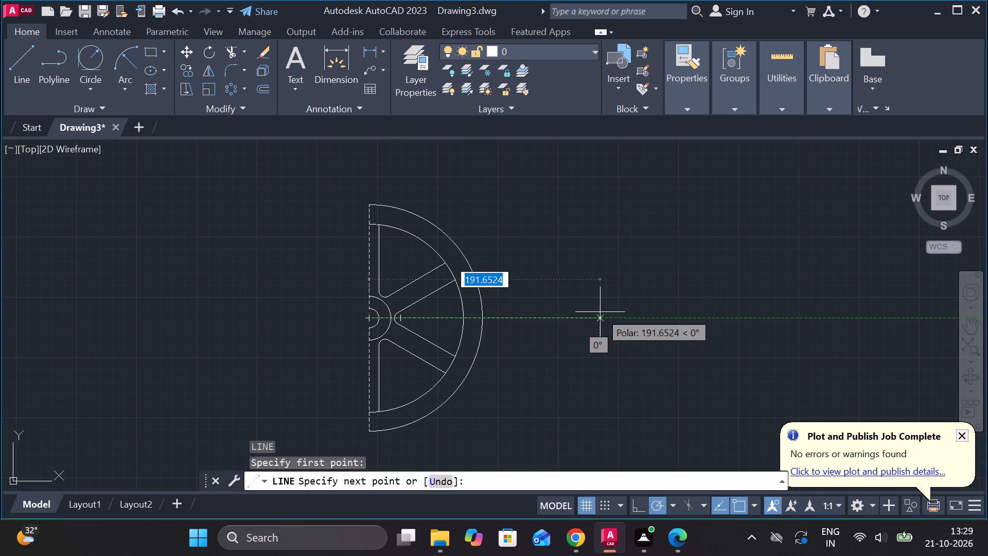
left_click(600, 312)
key("Escape")
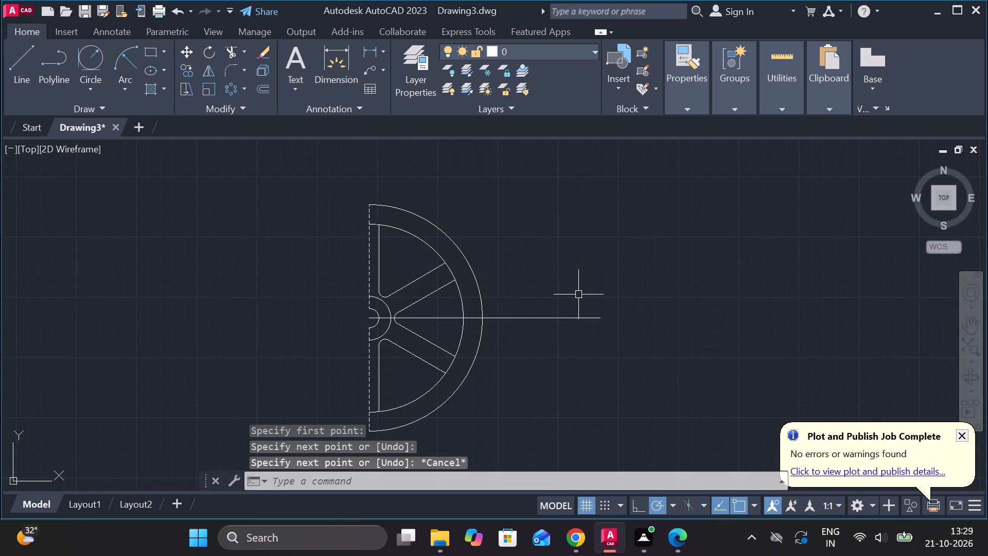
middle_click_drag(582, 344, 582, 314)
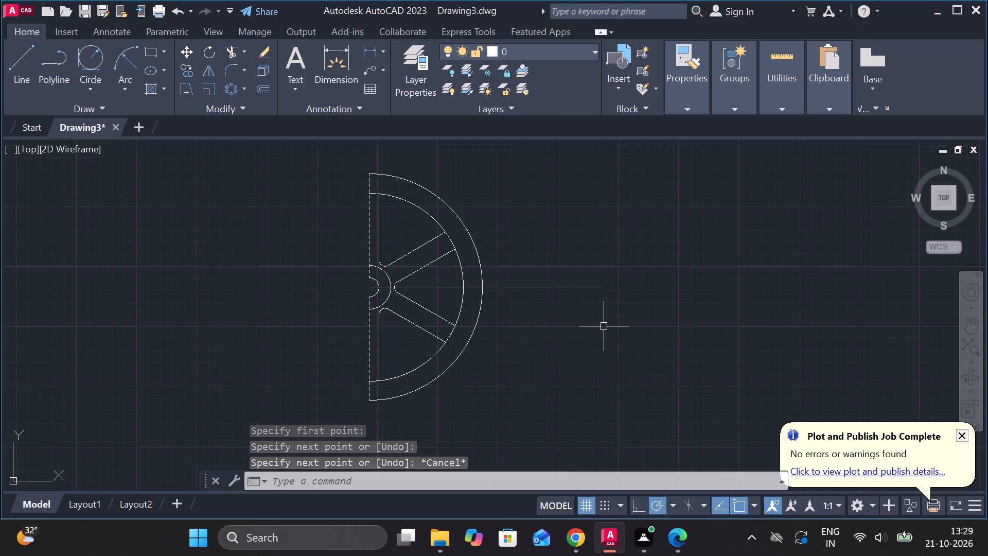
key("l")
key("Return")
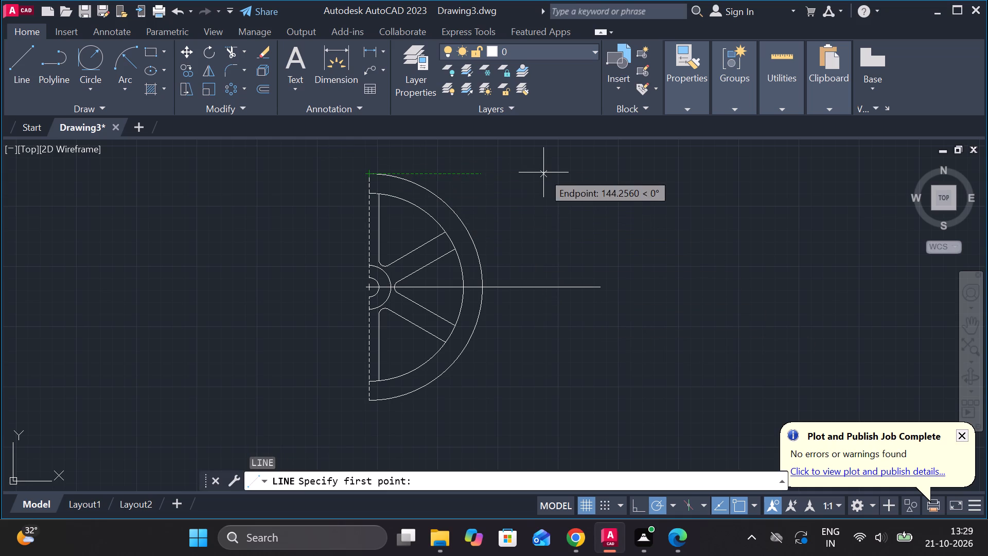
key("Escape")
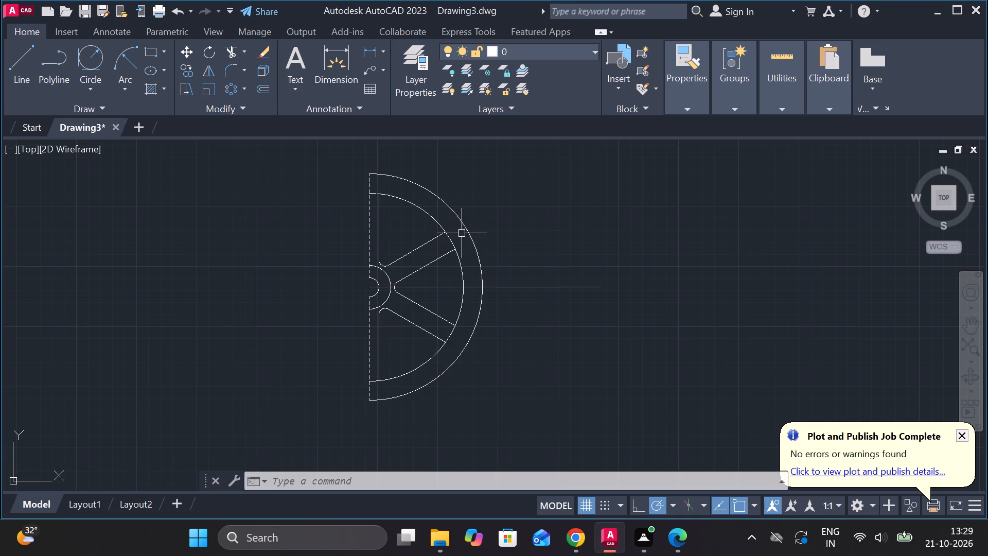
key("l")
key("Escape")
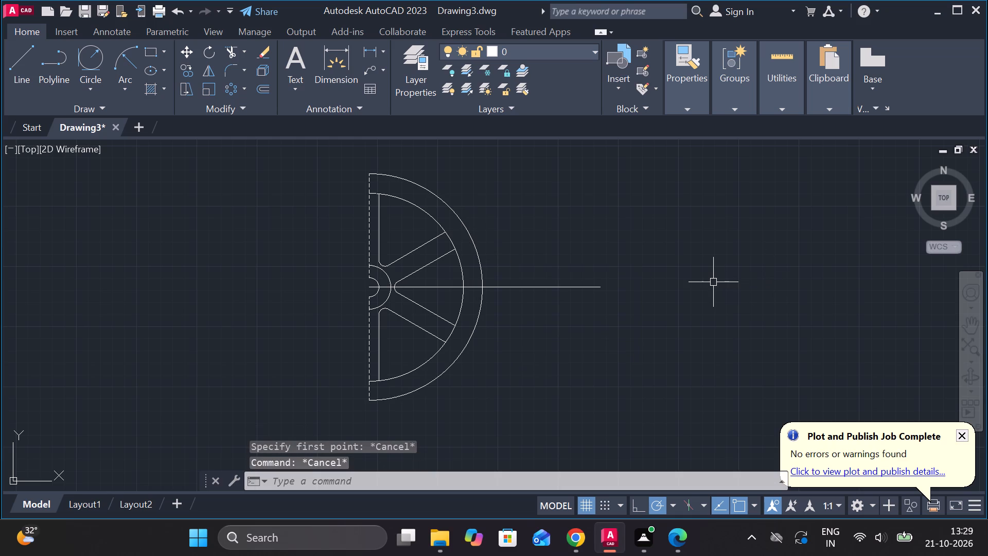
Draw a closed rectangle from lines, 30 wide and 48 high, beside the half wheel for the hub's side view.
key("l")
key("Return")
left_click(680, 256)
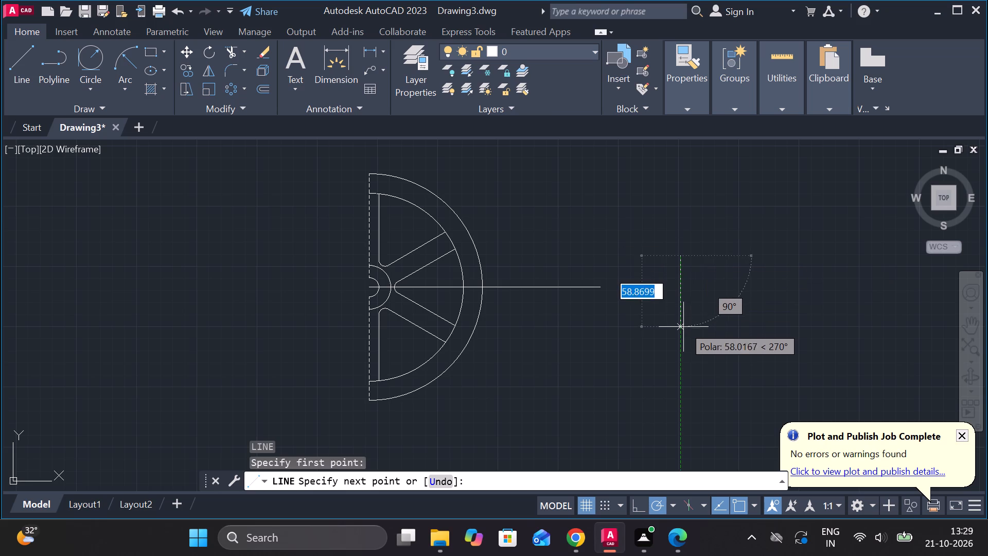
key("4")
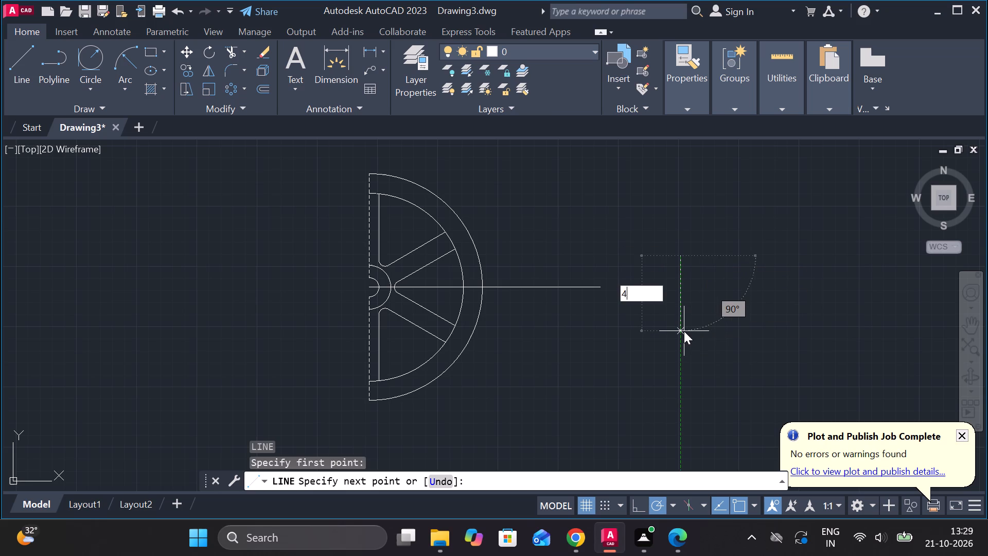
key("8")
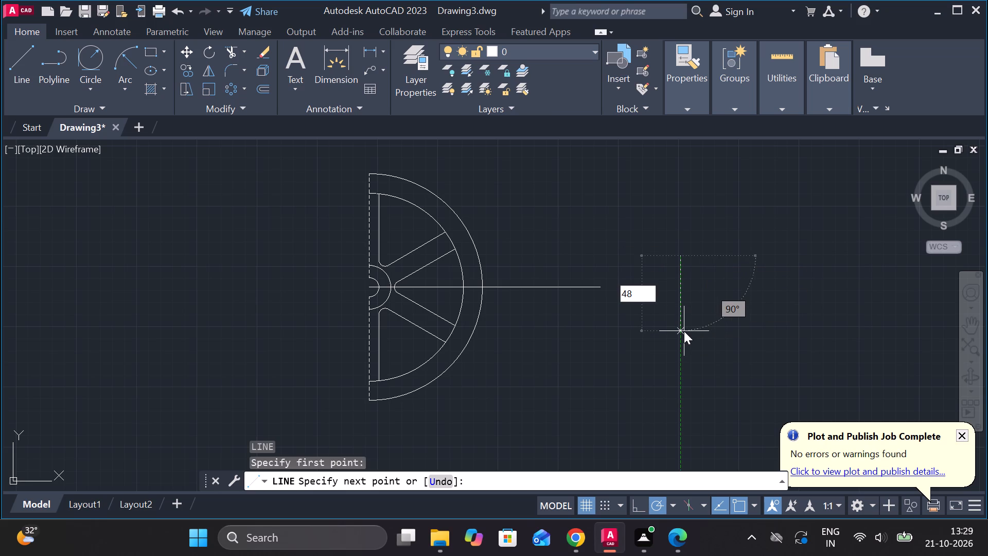
key("Return")
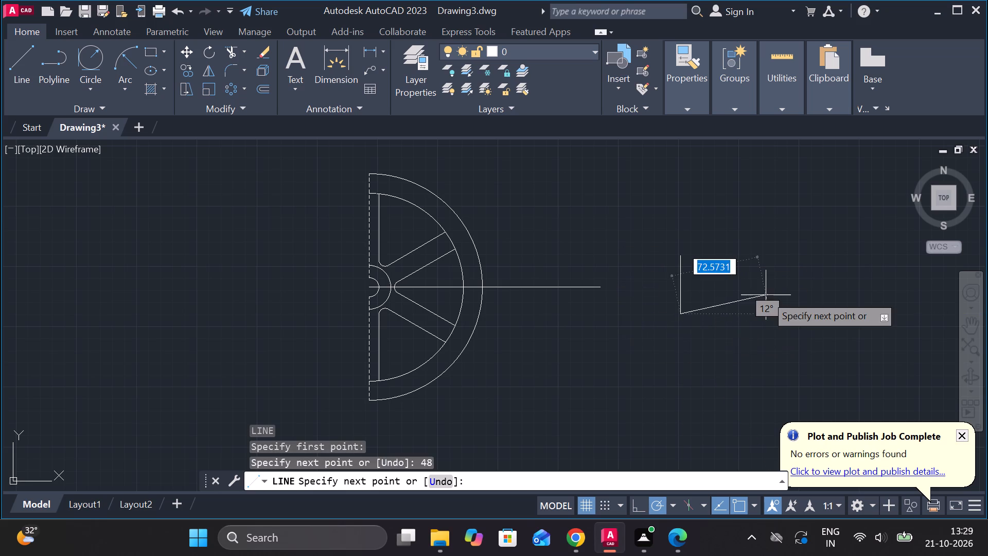
key("2")
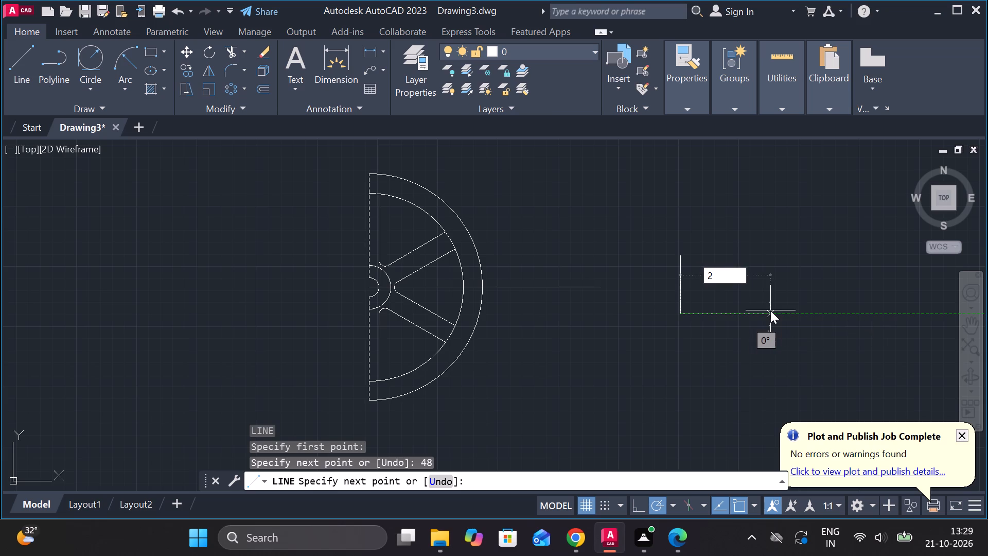
key("BackSpace")
type("30")
key("Return")
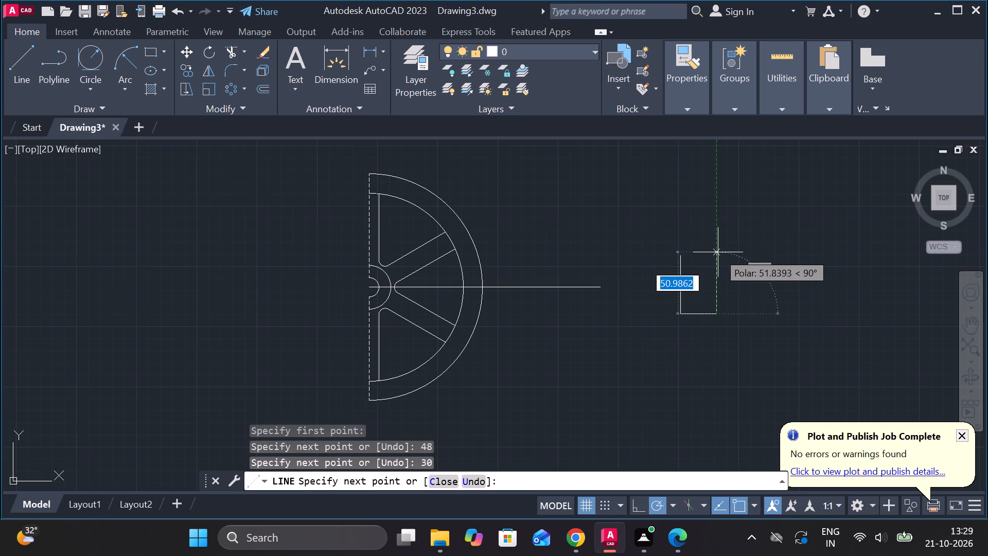
type("48")
key("Return")
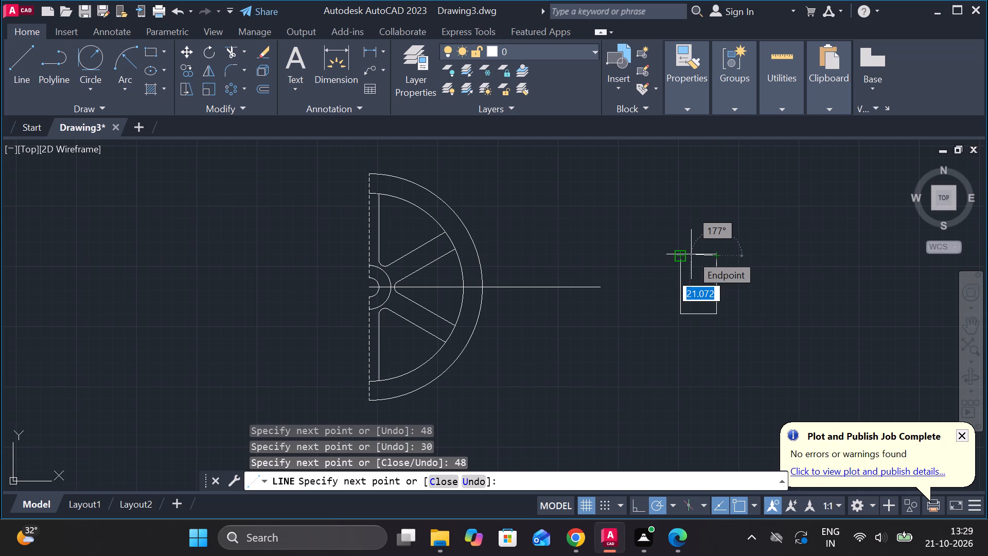
left_click(691, 254)
key("Escape")
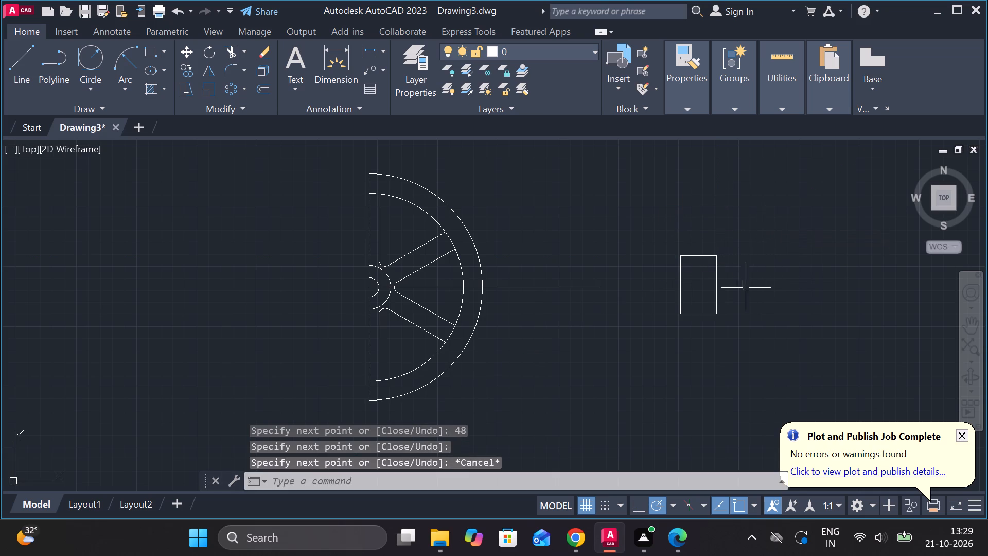
Move the rectangle by the midpoint of the vertical side farthest from the wheel onto the horizontal centre line.
left_click_drag(633, 217, 644, 232)
left_click(752, 365)
key("m")
key("Return")
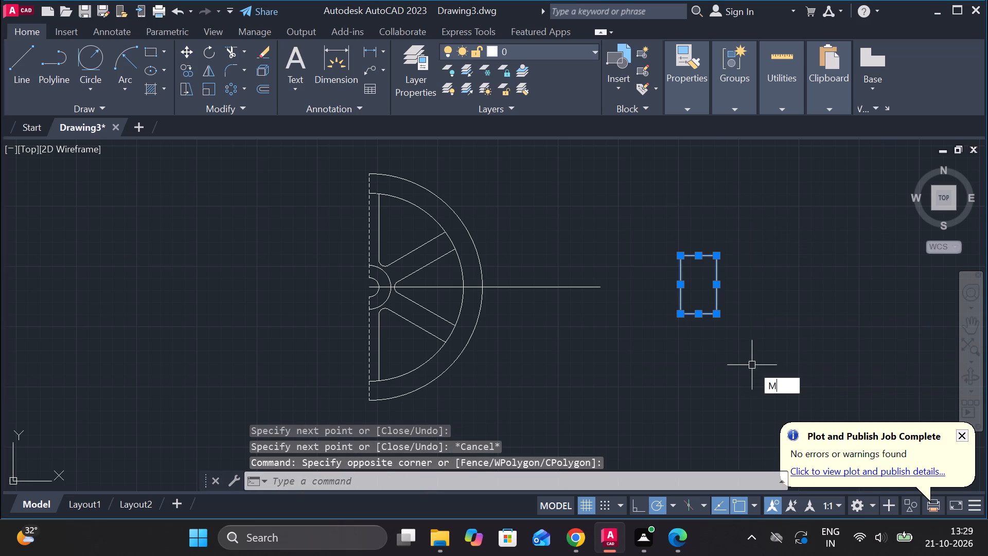
left_click(719, 285)
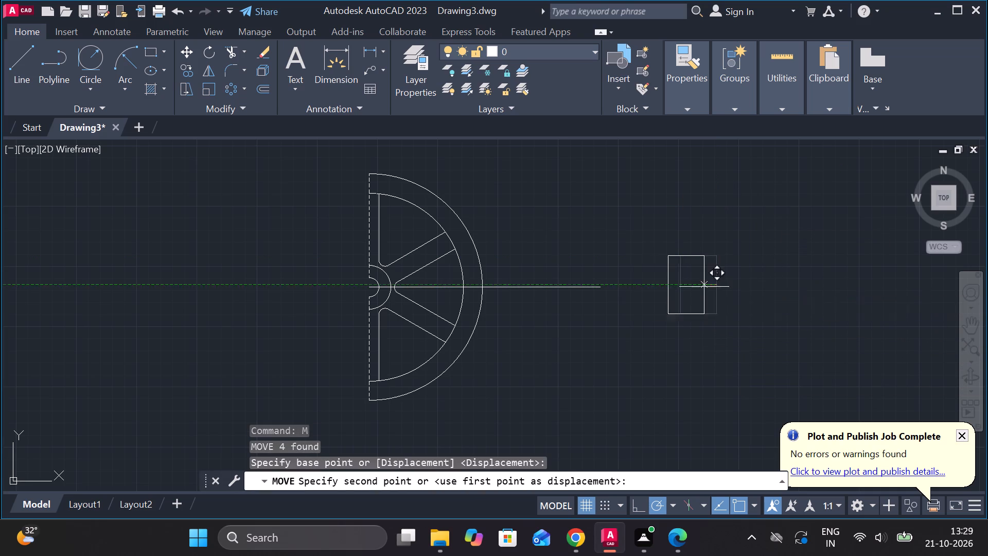
scroll(578, 290, "up", 2)
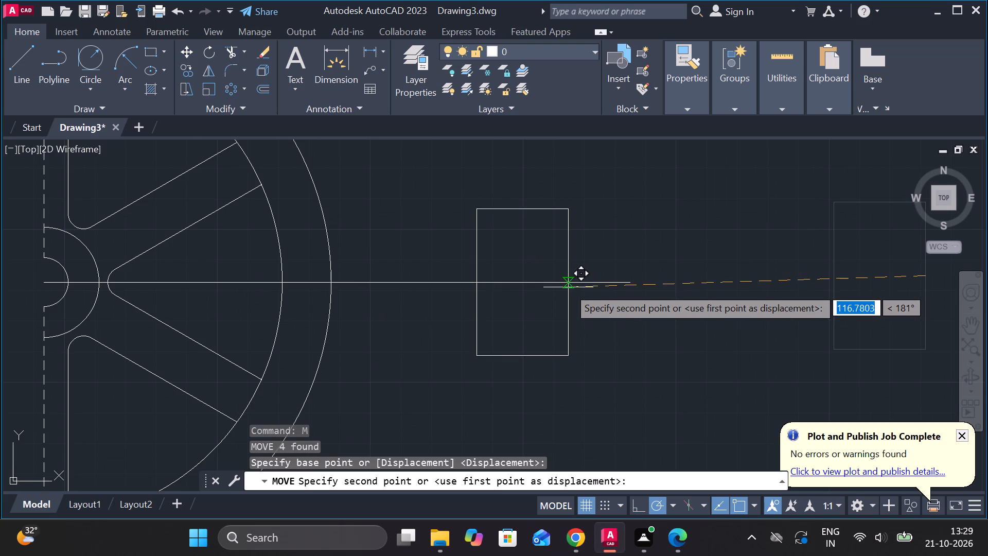
left_click(568, 287)
Draw a horizontal projection line from the top end of the outer rim arc to beyond the hub rectangle.
scroll(734, 364, "down", 2)
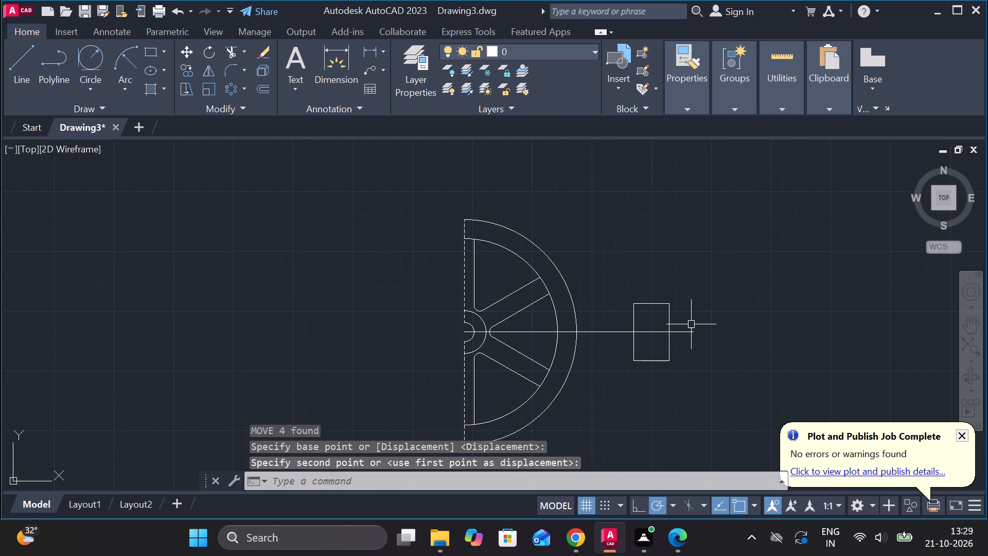
scroll(688, 311, "up", 1)
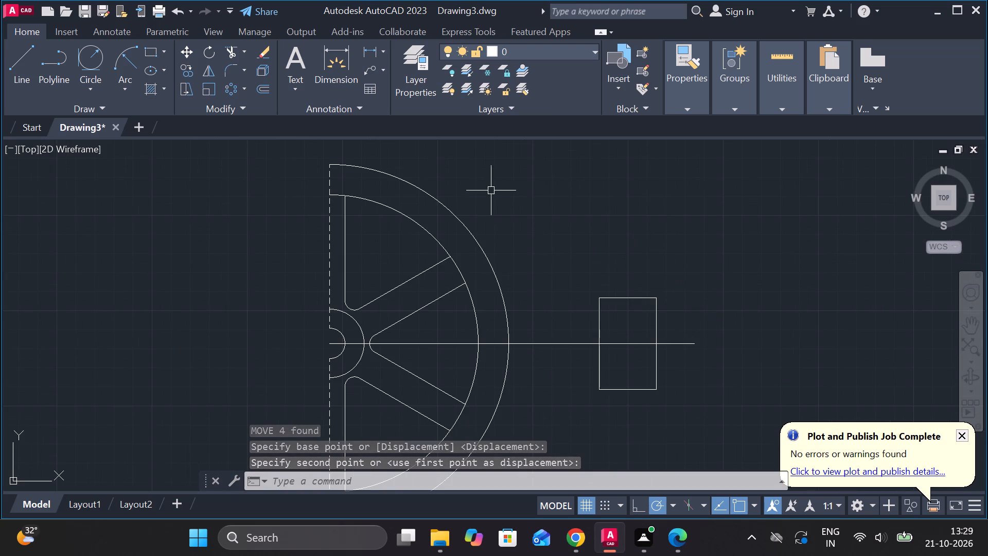
key("l")
key("Return")
left_click(331, 168)
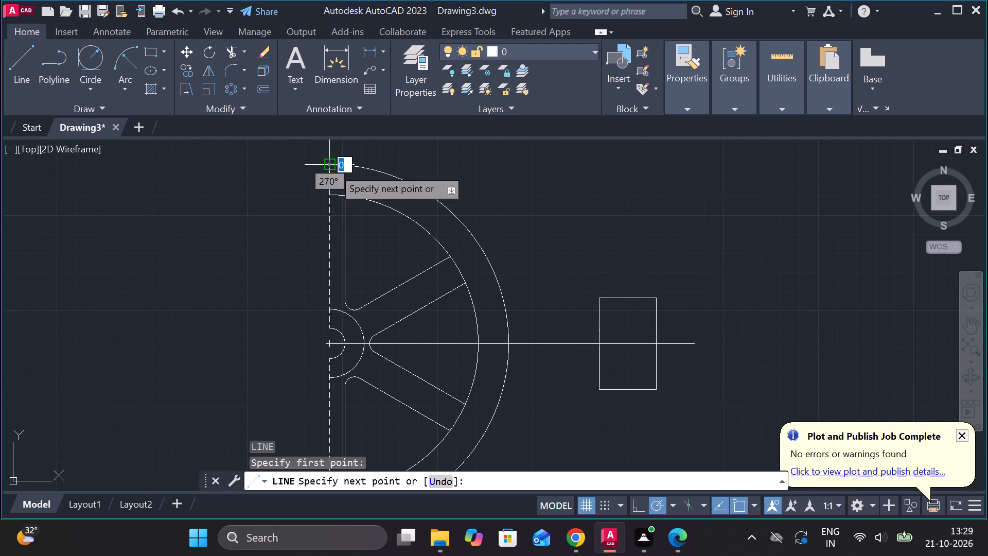
left_click(702, 169)
scroll(778, 207, "down", 2)
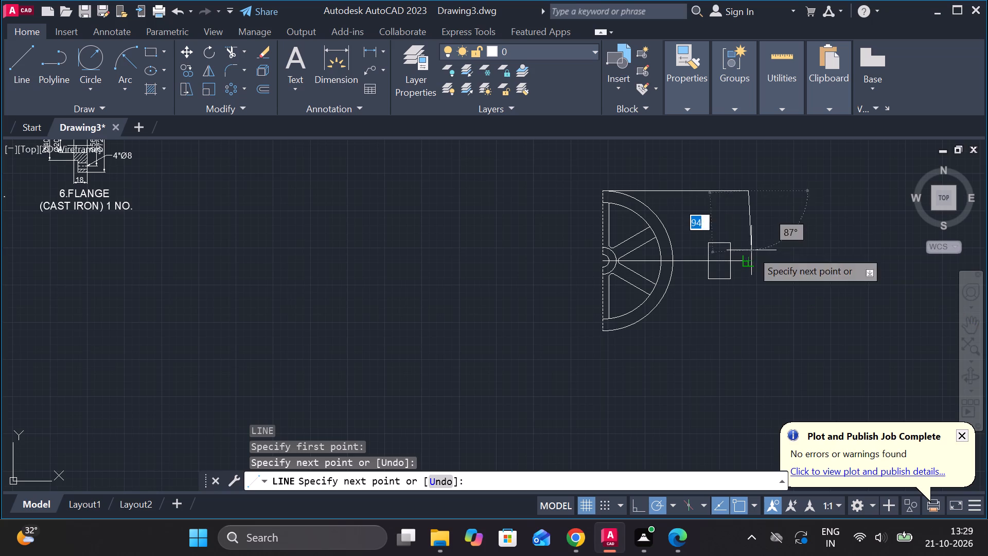
scroll(715, 224, "up", 1)
key("Escape")
Draw a horizontal projection line from the top end of the inner rim arc to beyond the hub rectangle.
middle_click_drag(743, 247, 627, 304)
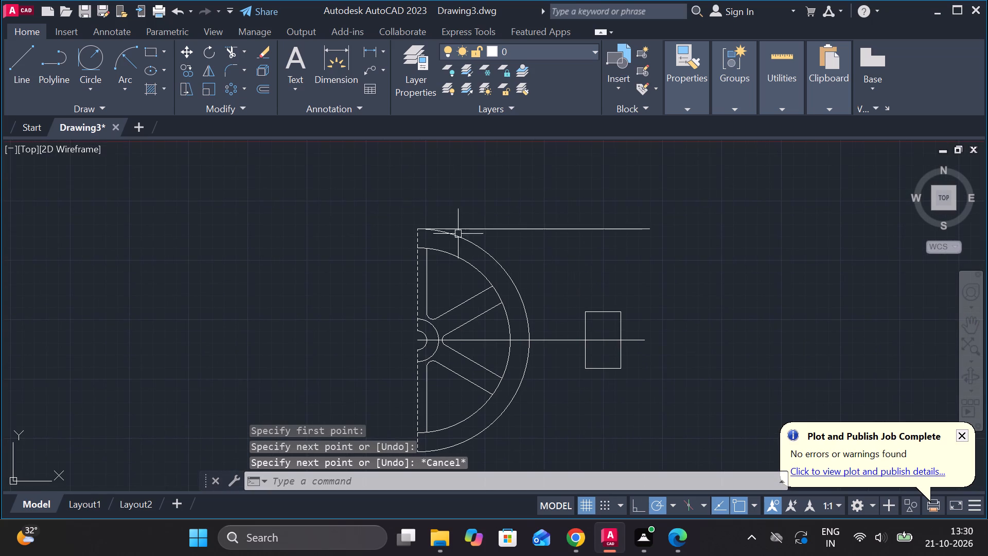
key("l")
key("Return")
left_click_drag(421, 251, 436, 253)
left_click(700, 252)
key("Escape")
Draw a vertical line from the midpoint of the hub rectangle's top edge up past the upper projection line.
key("l")
key("Return")
left_click(606, 310)
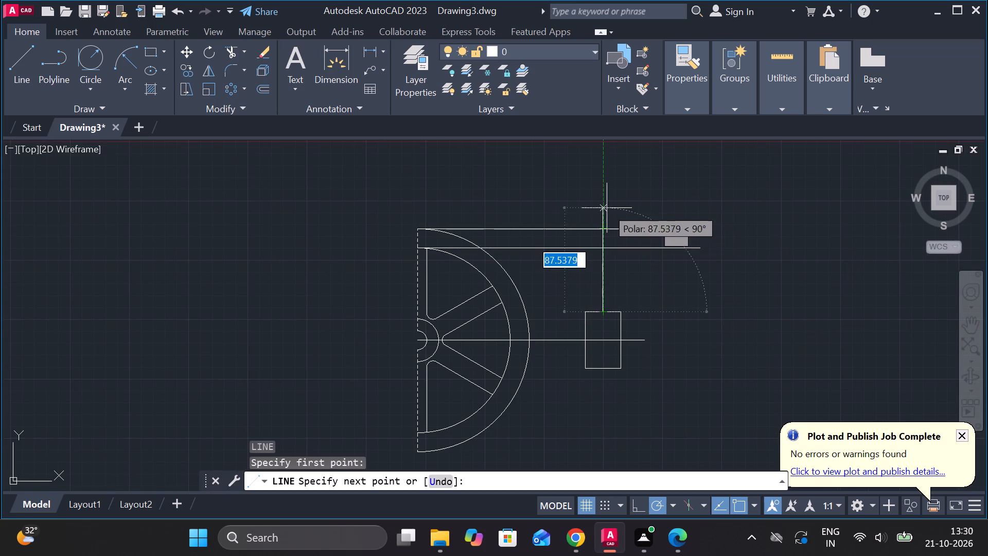
left_click(605, 201)
key("Escape")
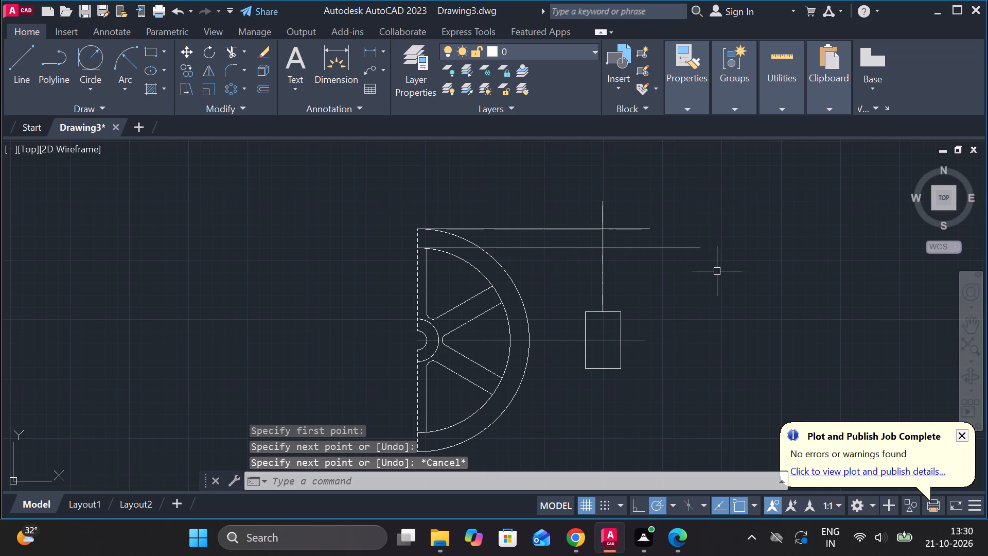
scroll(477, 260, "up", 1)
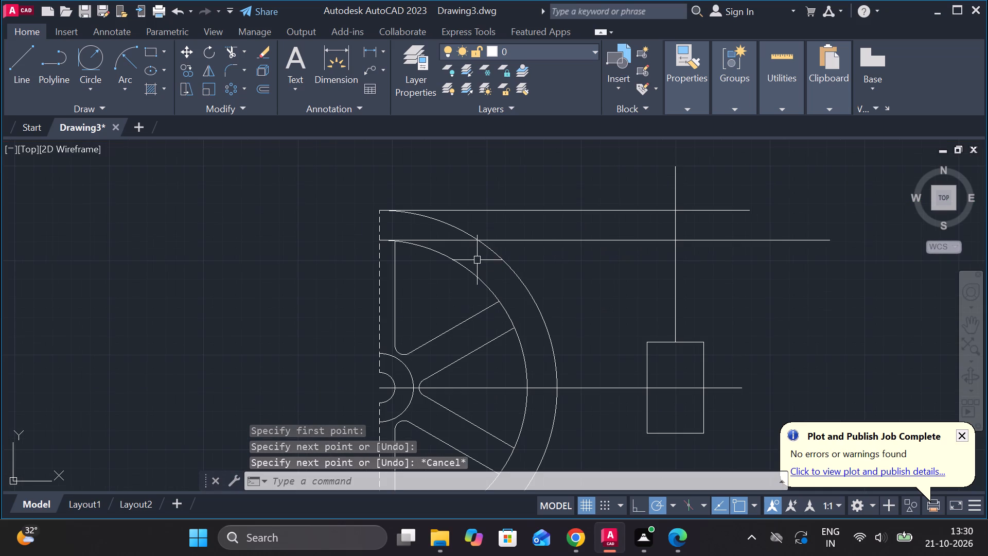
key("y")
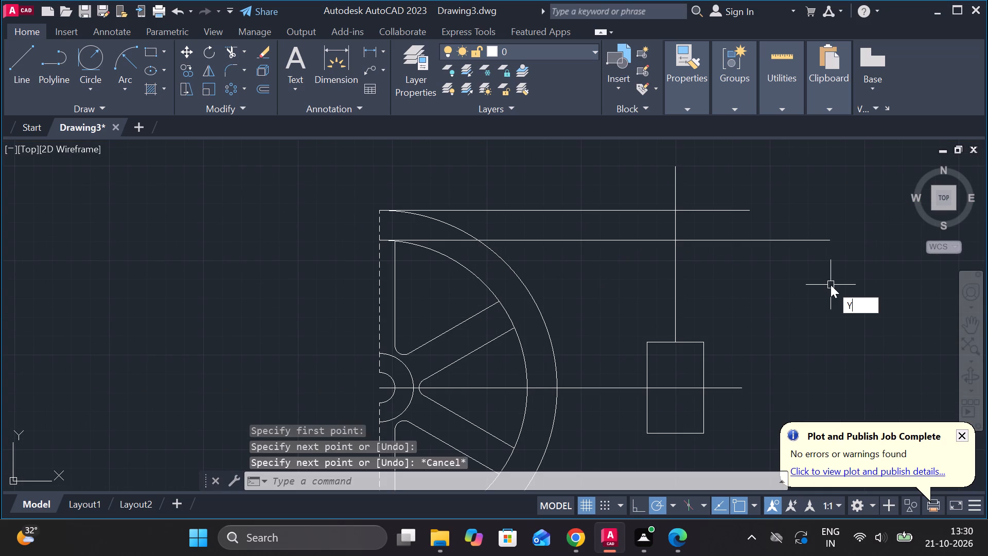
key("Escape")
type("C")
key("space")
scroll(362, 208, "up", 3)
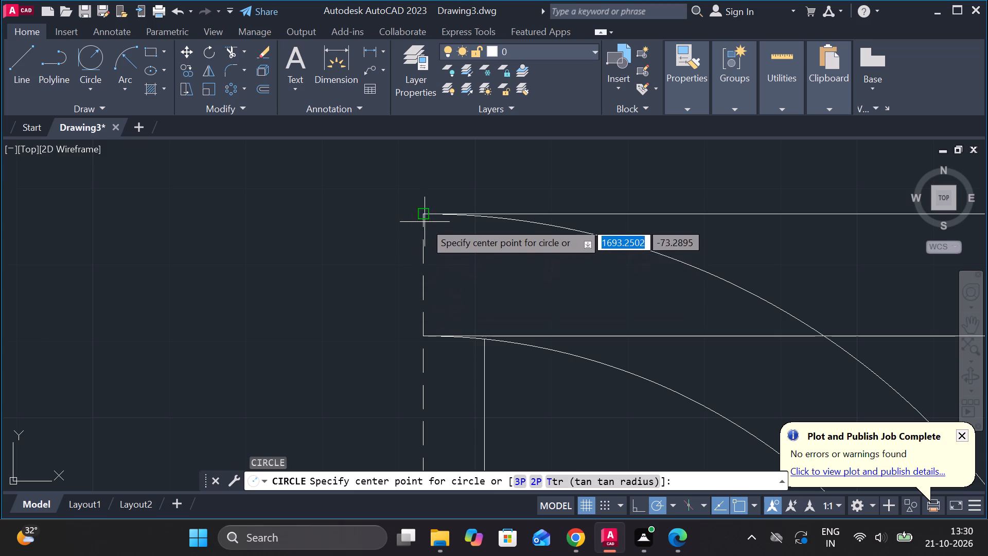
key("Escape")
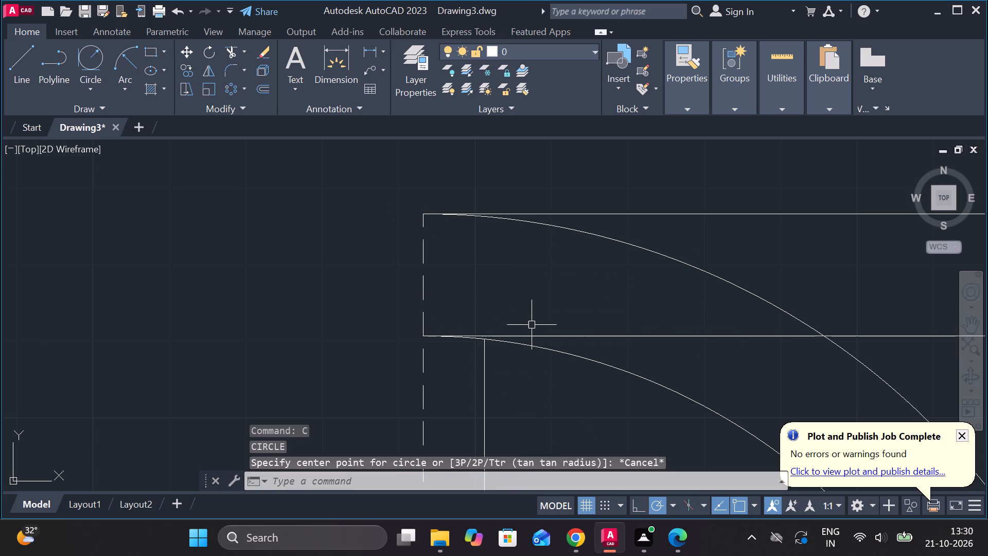
Draw a two-point circle on the cut edge with its diameter spanning the top ends of the outer and inner rim arcs.
type("C")
key("space")
left_click(538, 483)
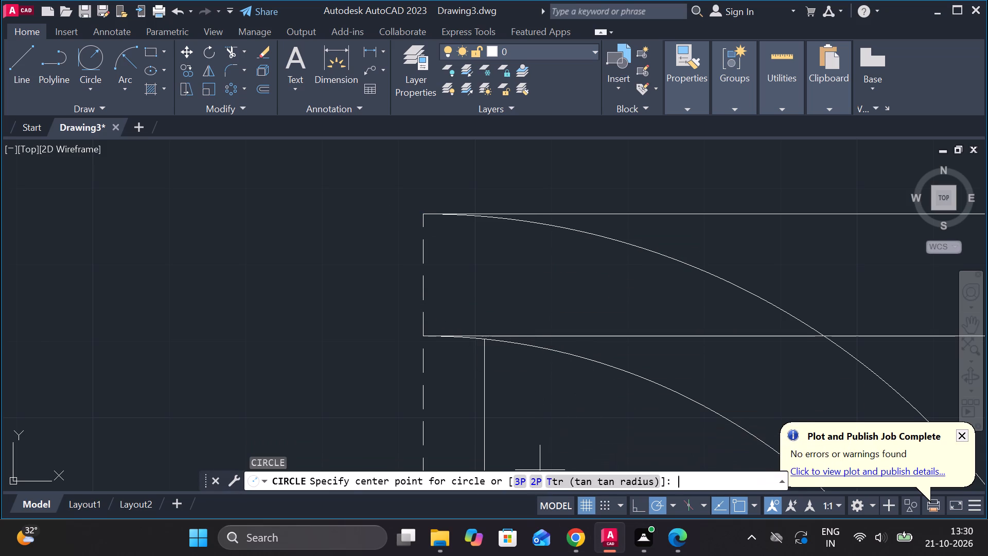
left_click(429, 216)
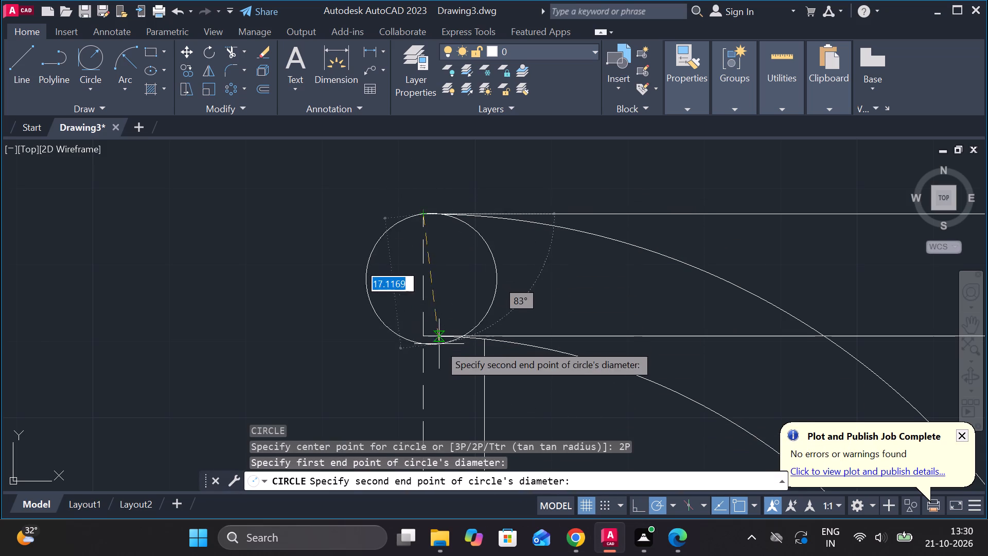
left_click(425, 336)
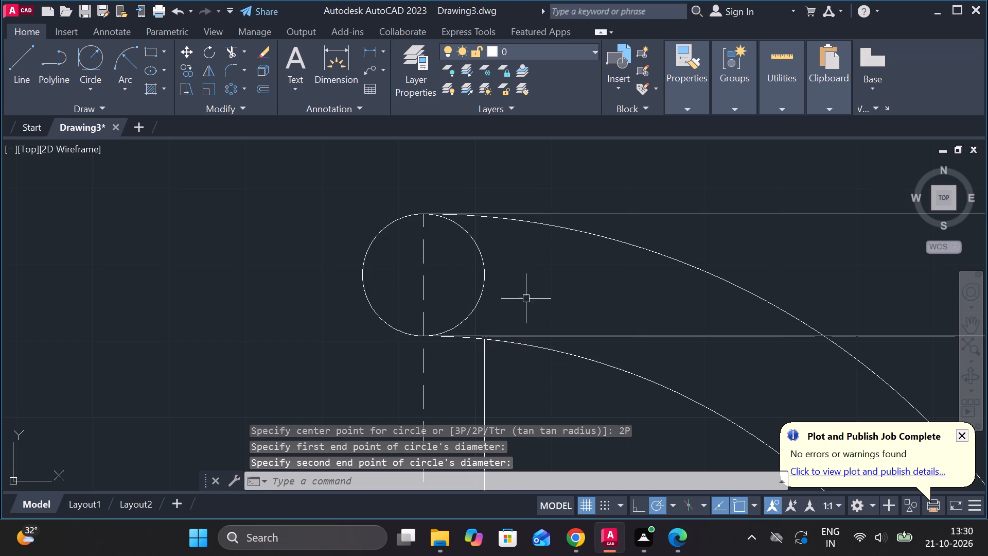
Draw a circle of diameter 10 concentric with the rim-section circle on the wheel's cut edge.
key("Escape")
scroll(526, 299, "down", 1)
key("c")
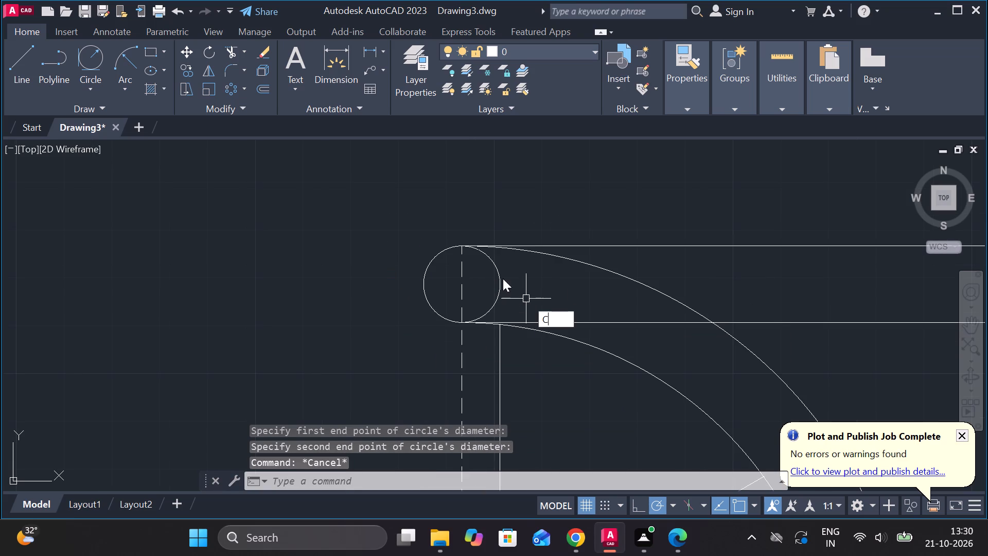
key("space")
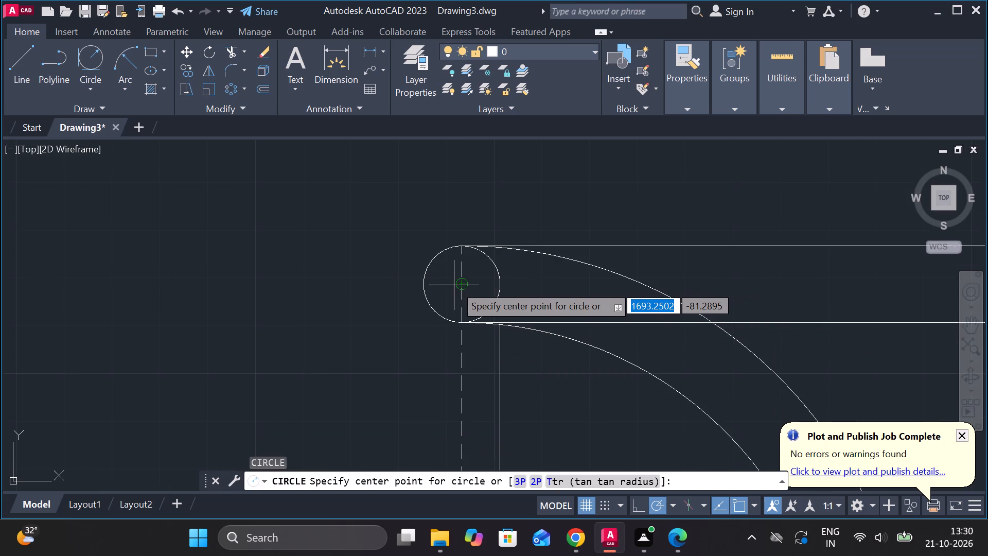
left_click(462, 287)
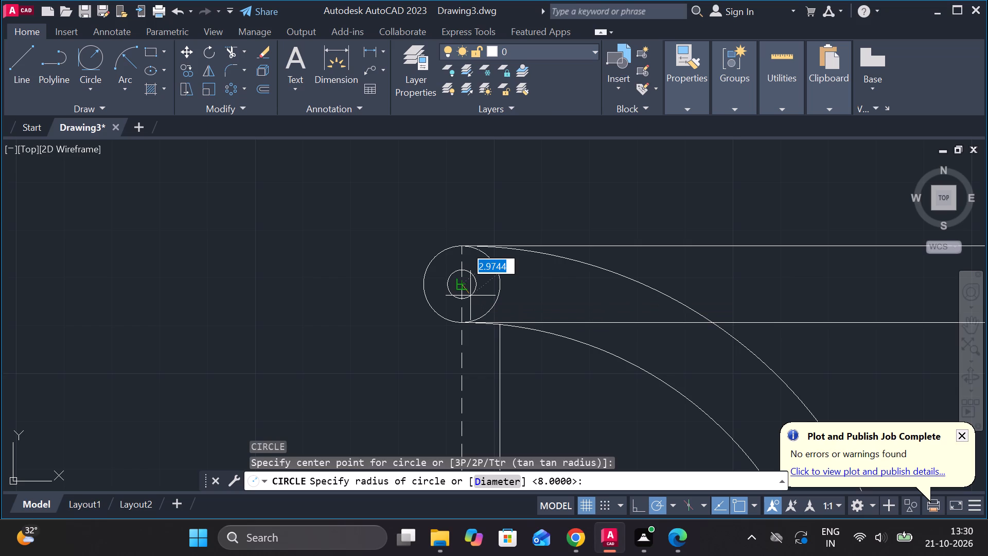
type("D")
key("space")
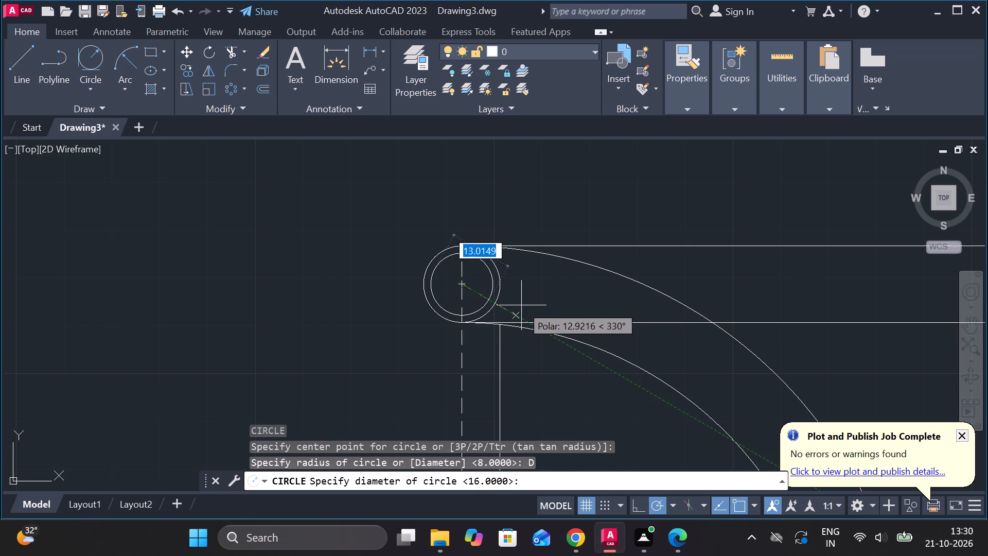
key("1")
key("0")
key("Return")
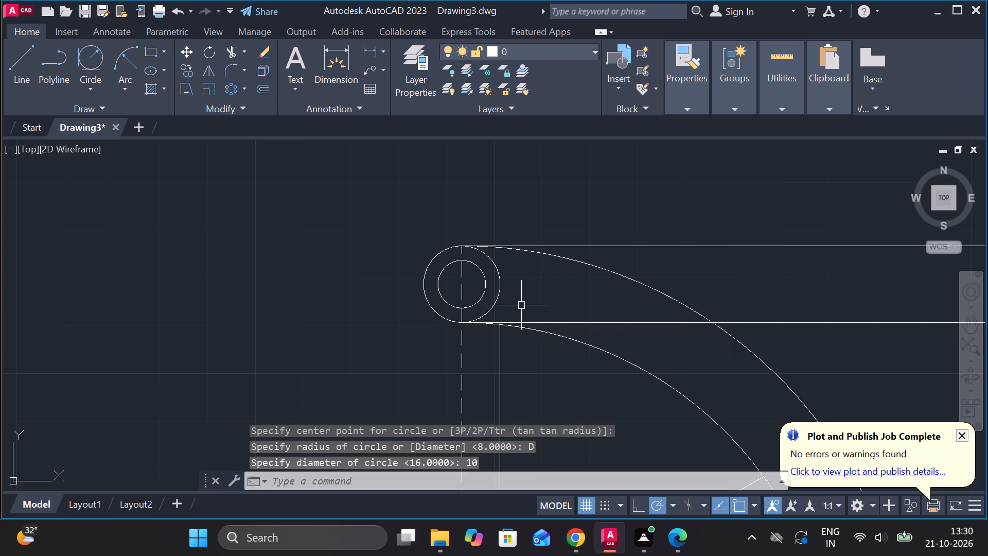
Trim away the halves of both rim-section circles that lie outside the half view's dashed cut edge.
scroll(521, 305, "down", 1)
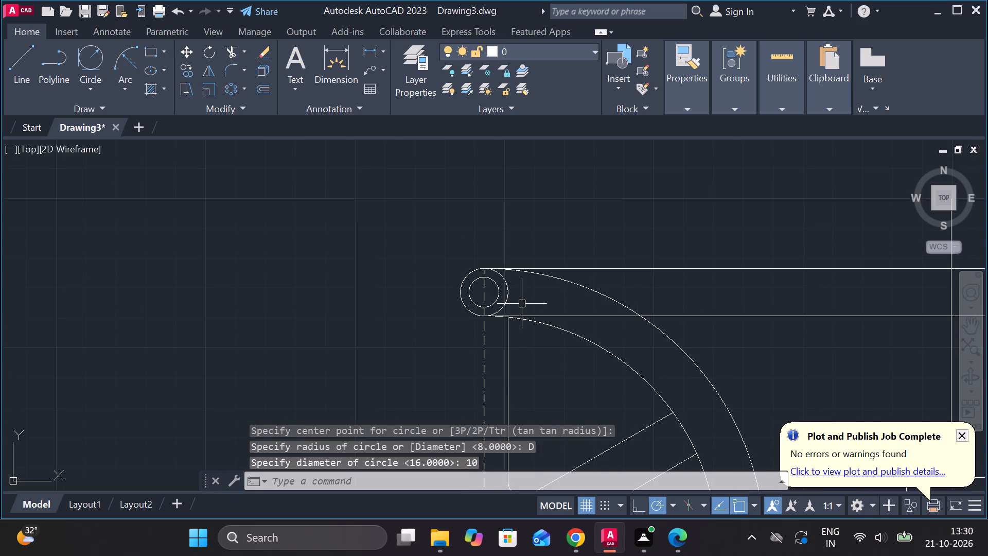
type("TR")
key("space")
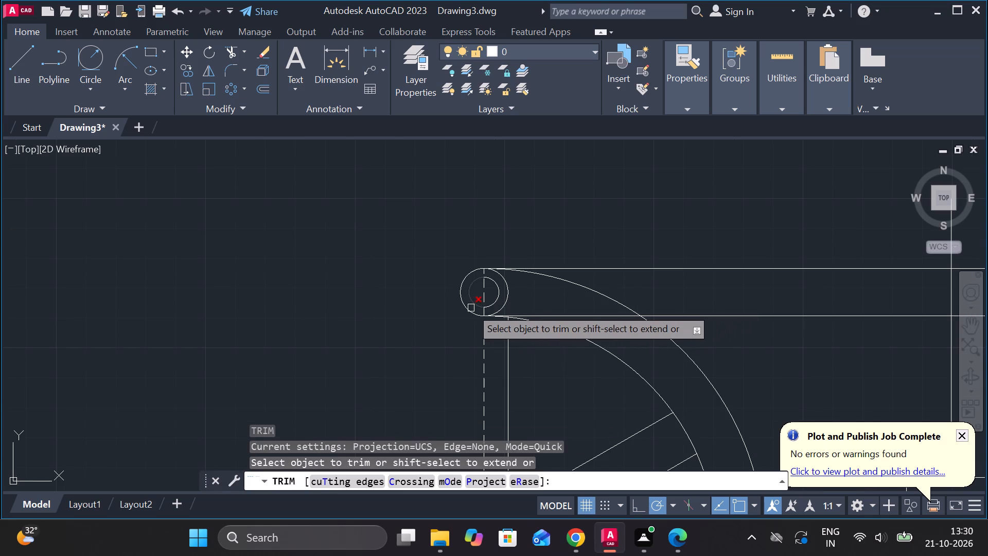
left_click(471, 308)
left_click(469, 279)
scroll(458, 282, "down", 1)
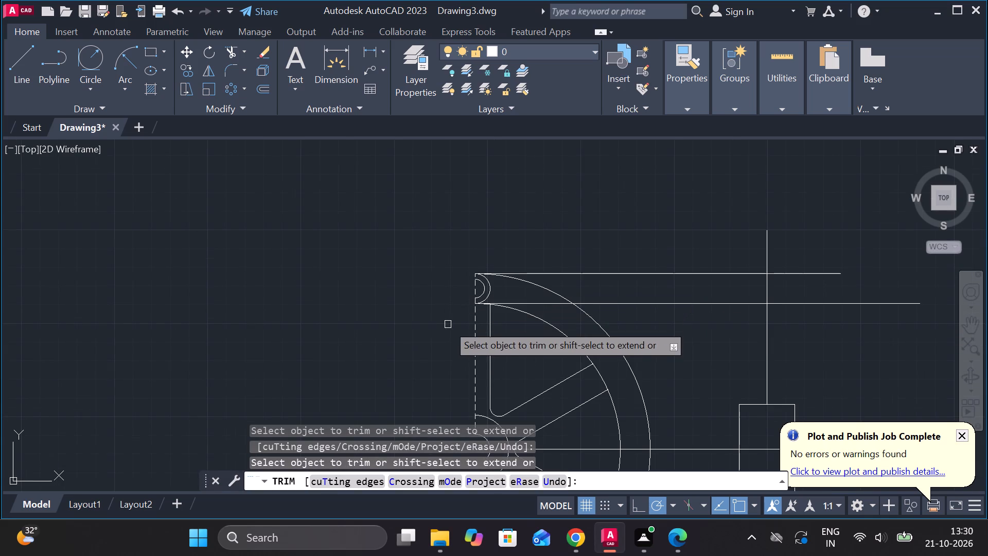
middle_click_drag(643, 321, 539, 303)
key("Escape")
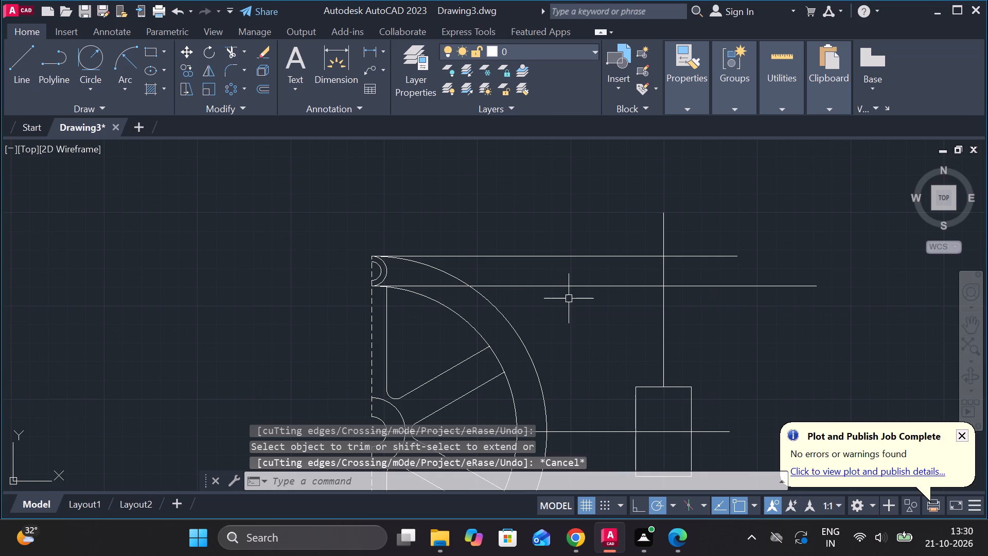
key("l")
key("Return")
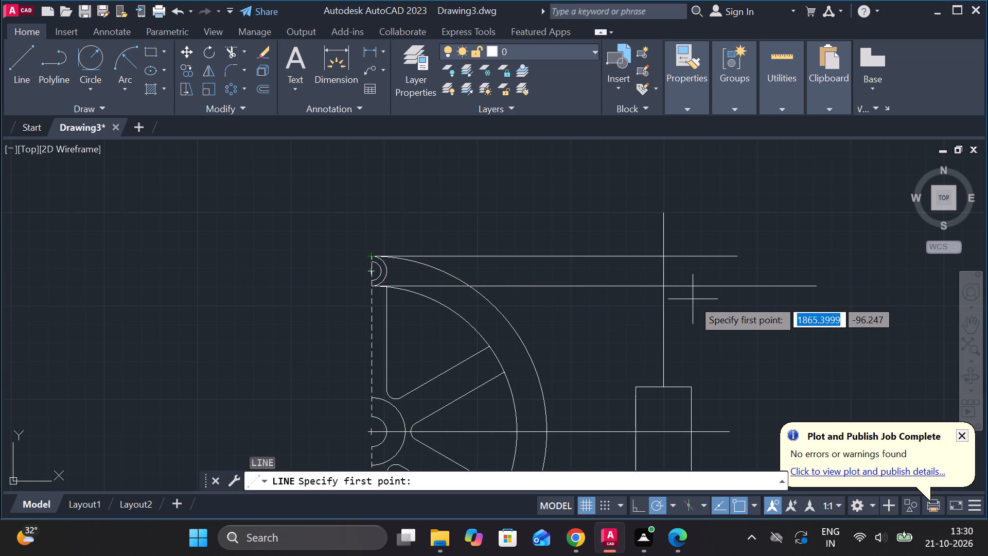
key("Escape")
Draw a two-point circle of diameter 22 downward from where the upper projection line crosses the vertical line above the hub rectangle.
type("C")
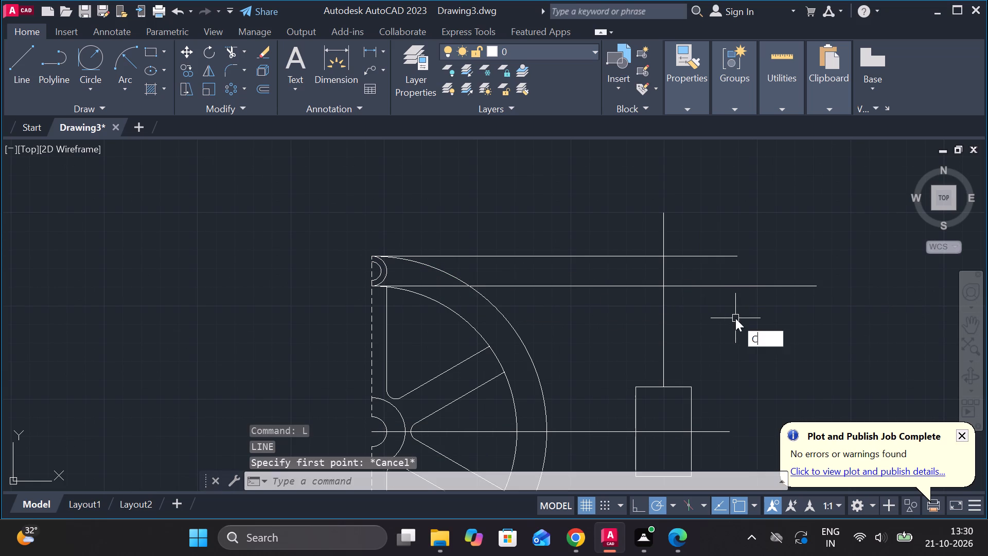
key("space")
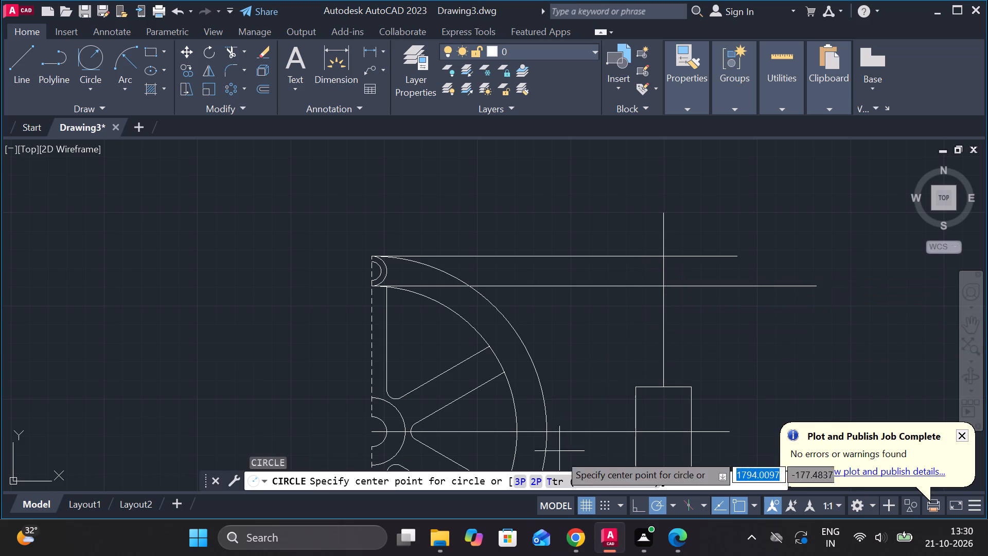
left_click(537, 481)
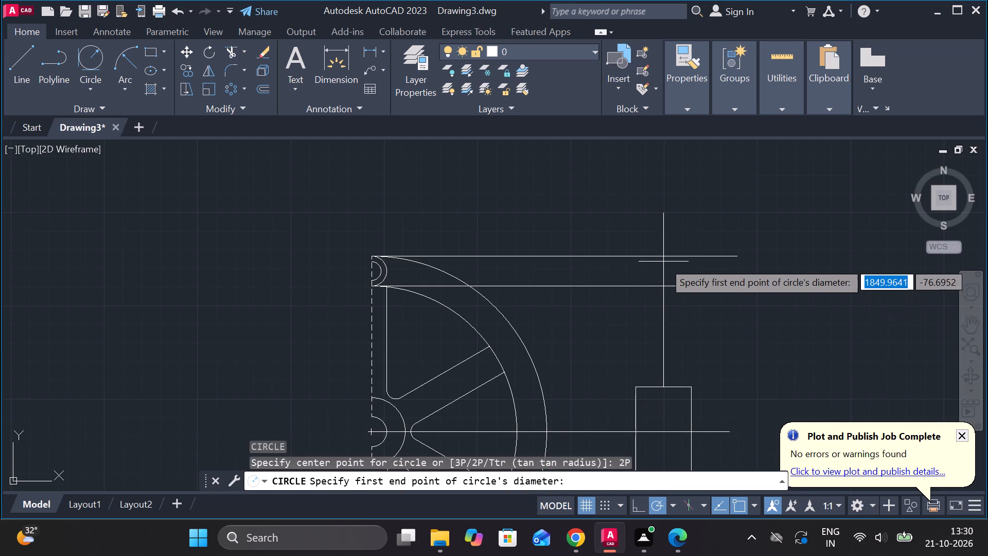
left_click(663, 254)
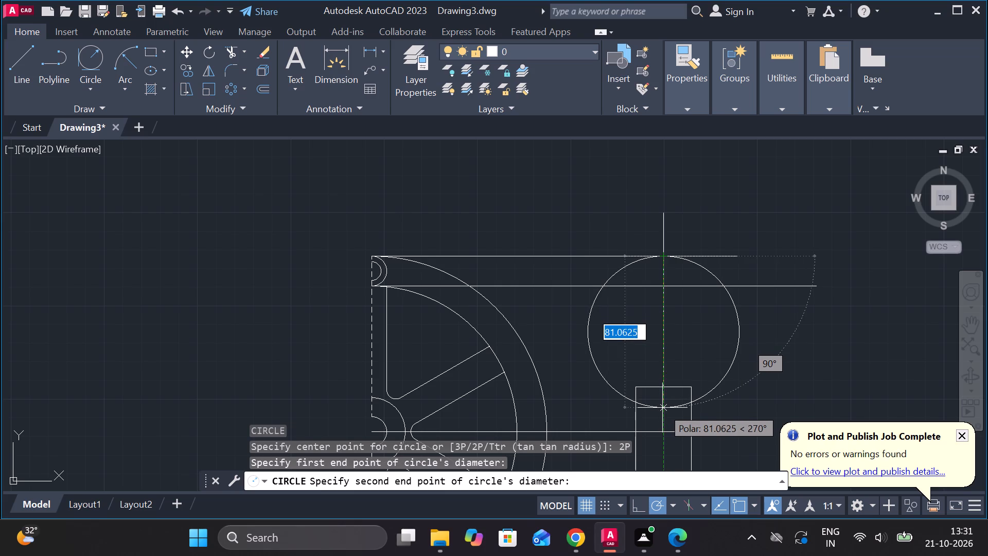
type("22")
key("space")
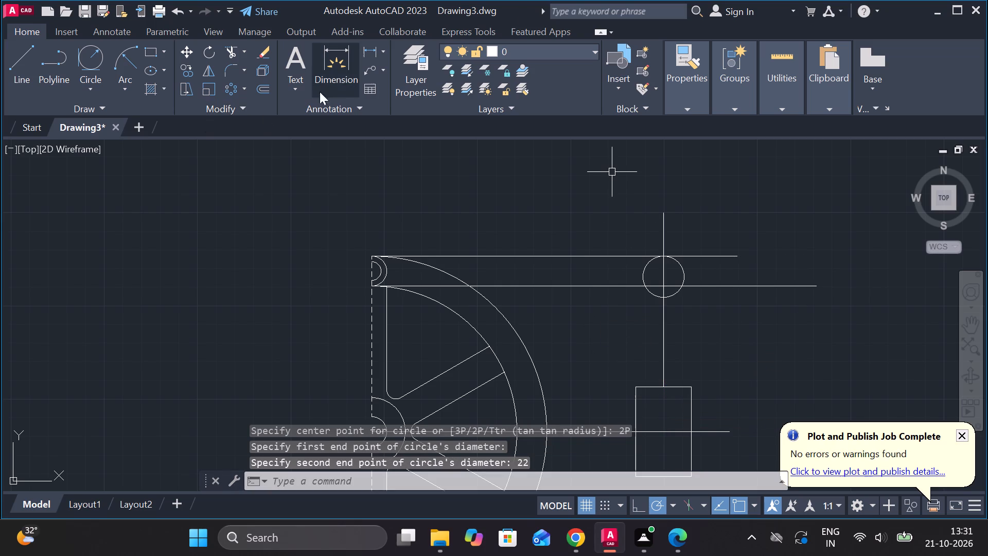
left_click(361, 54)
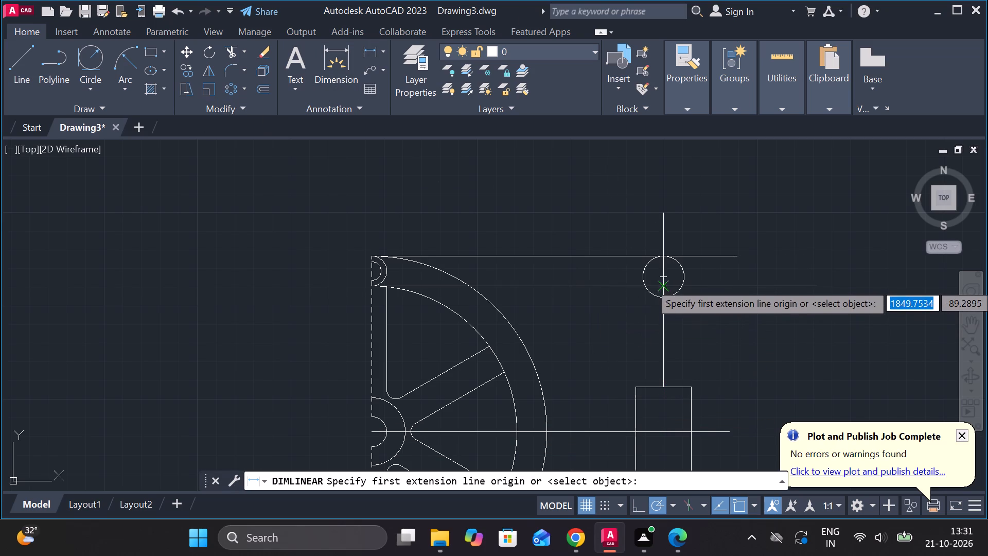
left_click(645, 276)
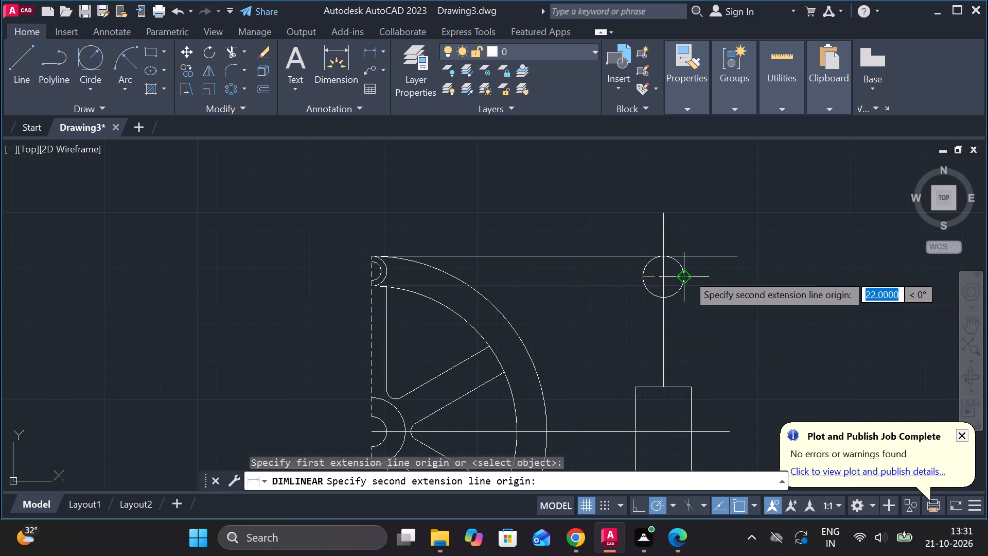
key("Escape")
Draw a vertical line from the right quadrant of the 22-diameter circle down past the hub rectangle's top edge.
key("l")
key("Return")
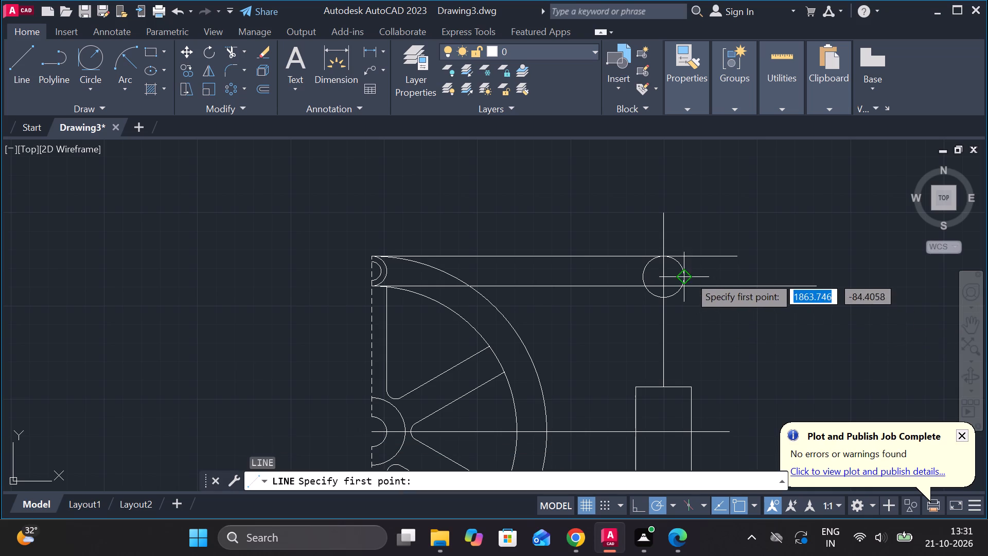
left_click(689, 276)
scroll(695, 392, "up", 2)
left_click(662, 407)
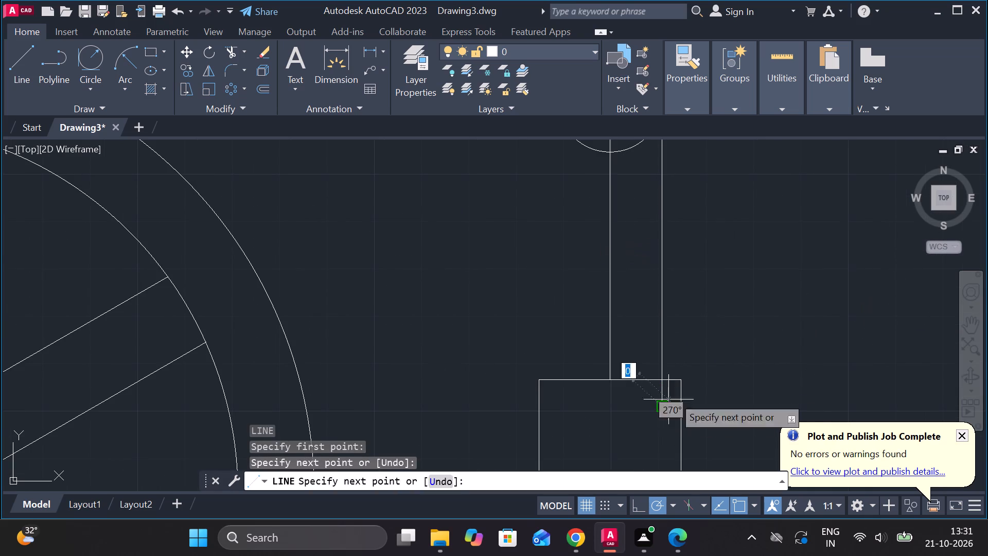
key("Escape")
Draw a vertical line from the left quadrant of the 22-diameter circle down past the hub rectangle's top edge.
key("space")
scroll(561, 208, "down", 1)
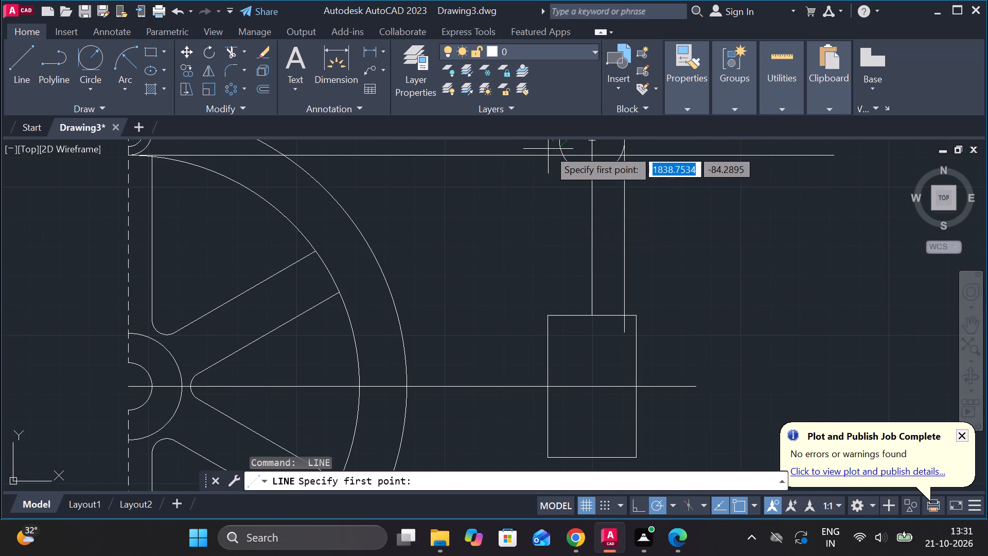
middle_click_drag(546, 159, 550, 228)
left_click(566, 207)
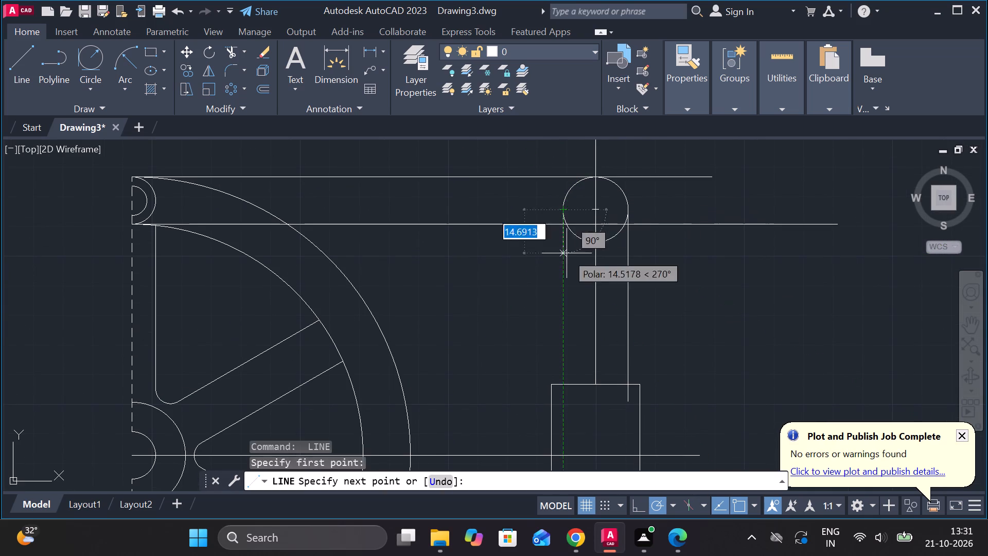
middle_click_drag(567, 253, 560, 127)
left_click(560, 278)
key("Escape")
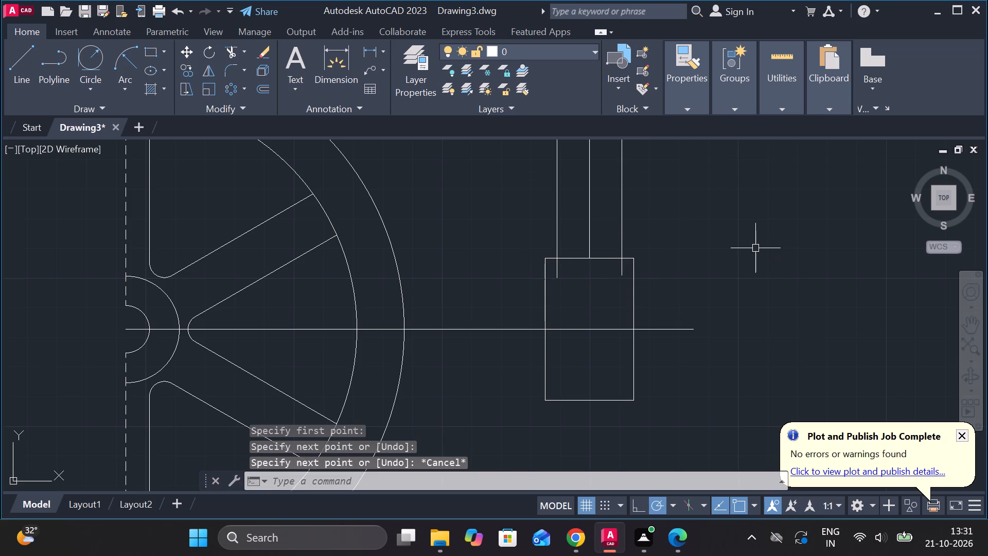
Trim the side view at the hub: remove the vertical line ends inside the rectangle and its outline below the horizontal centre line.
type("TR")
key("space")
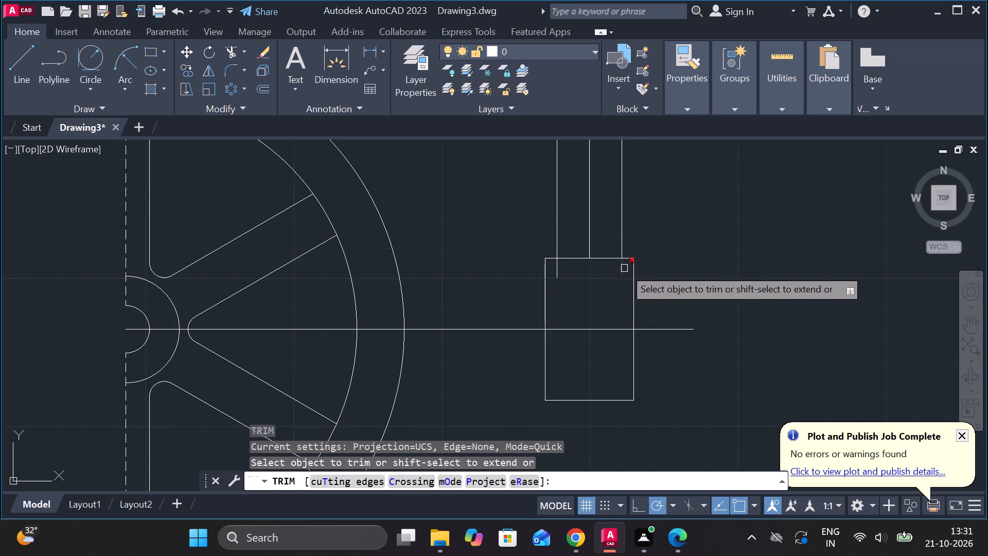
left_click(624, 268)
left_click(559, 273)
left_click_drag(657, 367, 586, 362)
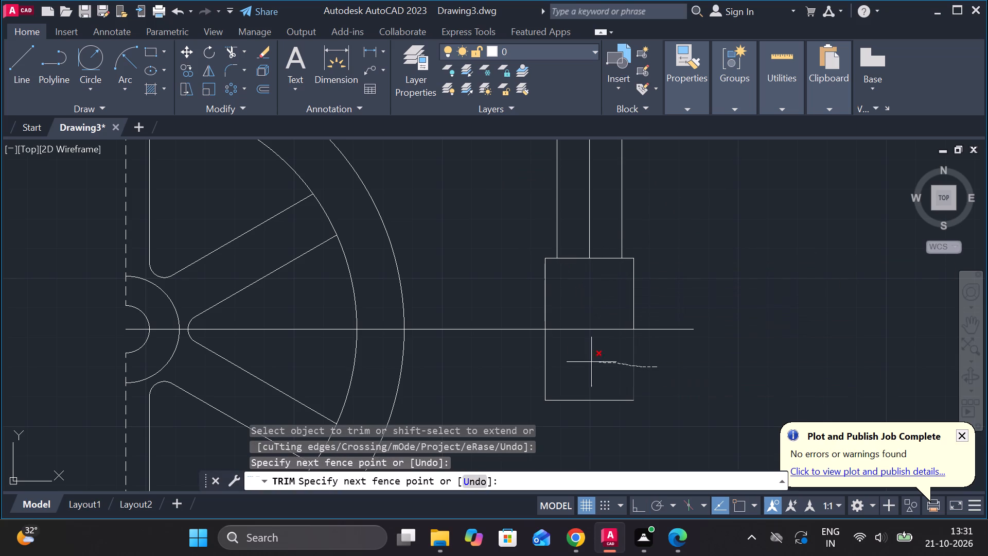
left_click_drag(586, 362, 517, 363)
left_click(581, 399)
scroll(662, 372, "down", 2)
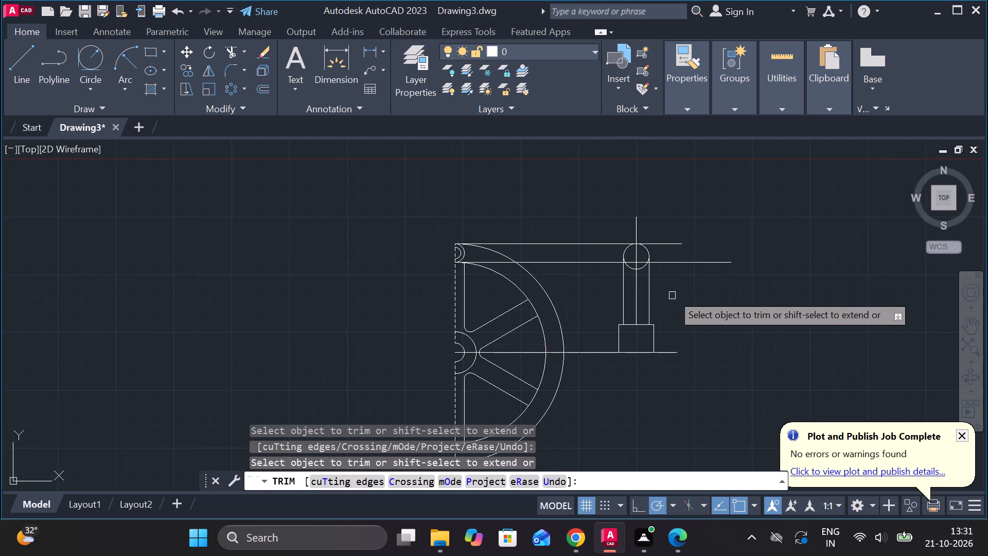
Trim the lower part of the 22-diameter circle between the two vertical lines, leaving a rounded rim top.
scroll(670, 267, "up", 2)
left_click(599, 267)
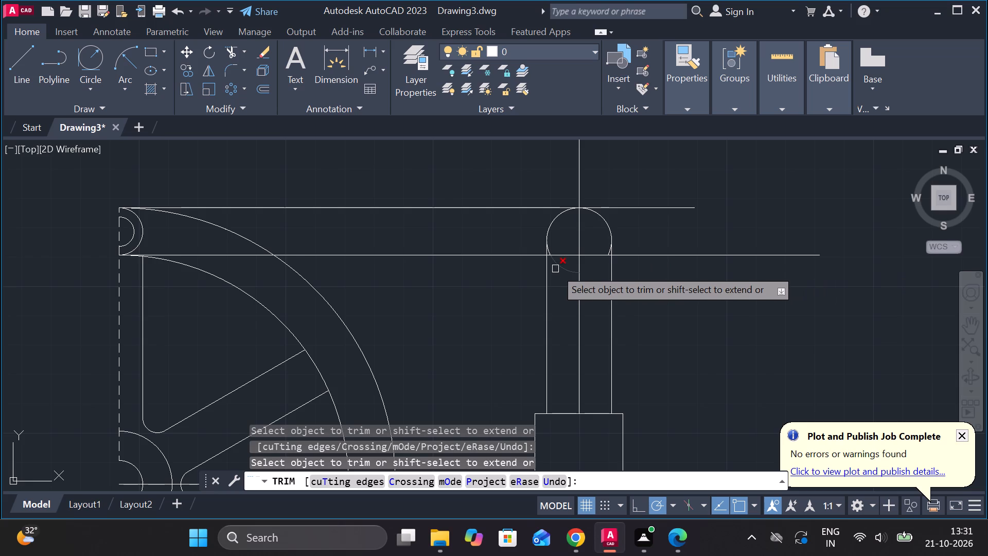
left_click(555, 269)
scroll(552, 241, "up", 3)
left_click(531, 290)
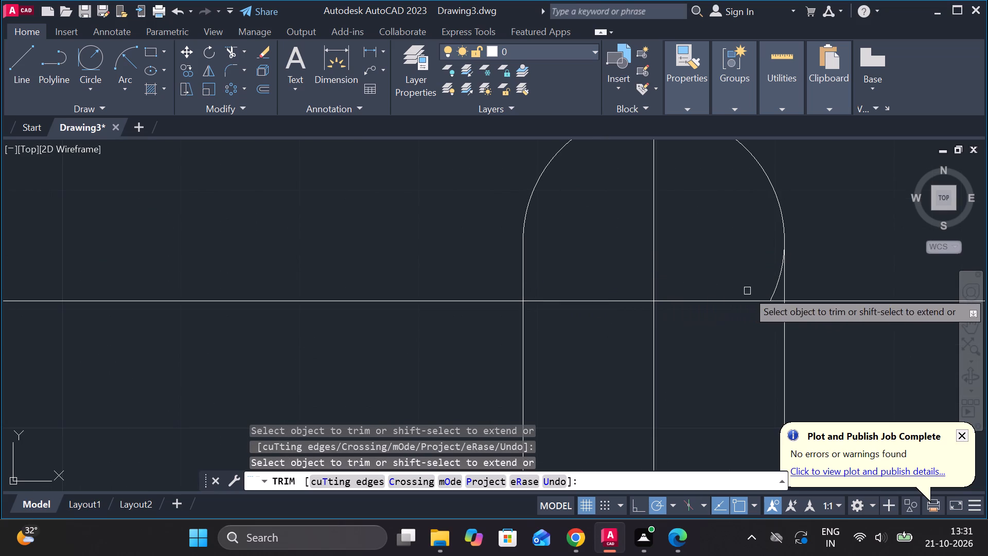
left_click(772, 288)
scroll(743, 295, "down", 3)
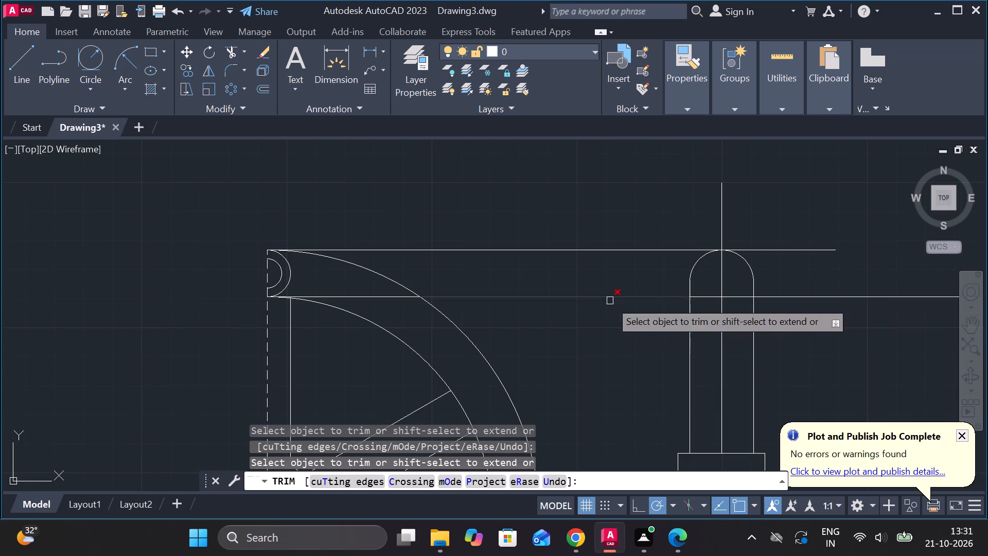
key("Escape")
Erase the two horizontal projection lines running from the rim arcs to the side view.
left_click(572, 230)
left_click(585, 331)
left_click(509, 271)
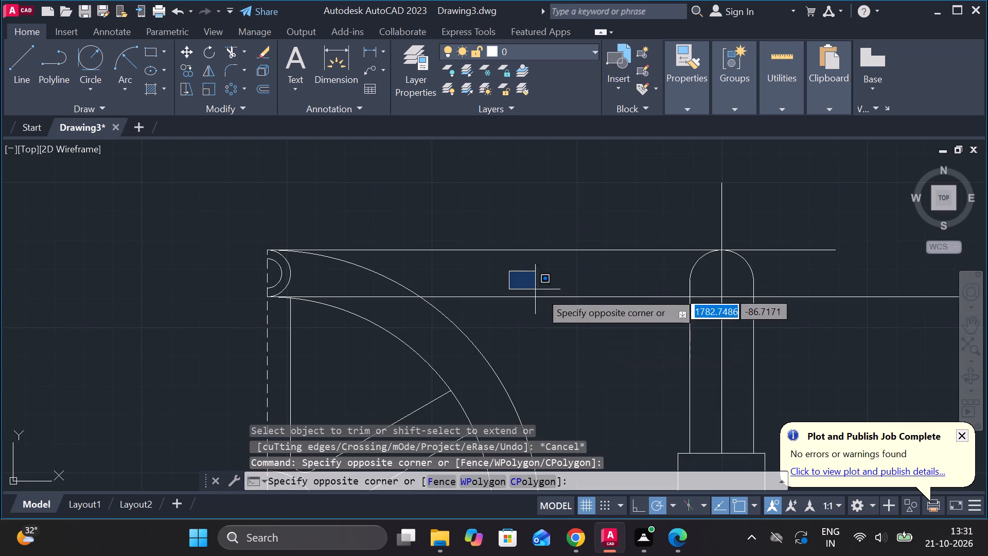
key("Escape")
left_click_drag(583, 332, 562, 294)
left_click(519, 190)
type("E")
key("space")
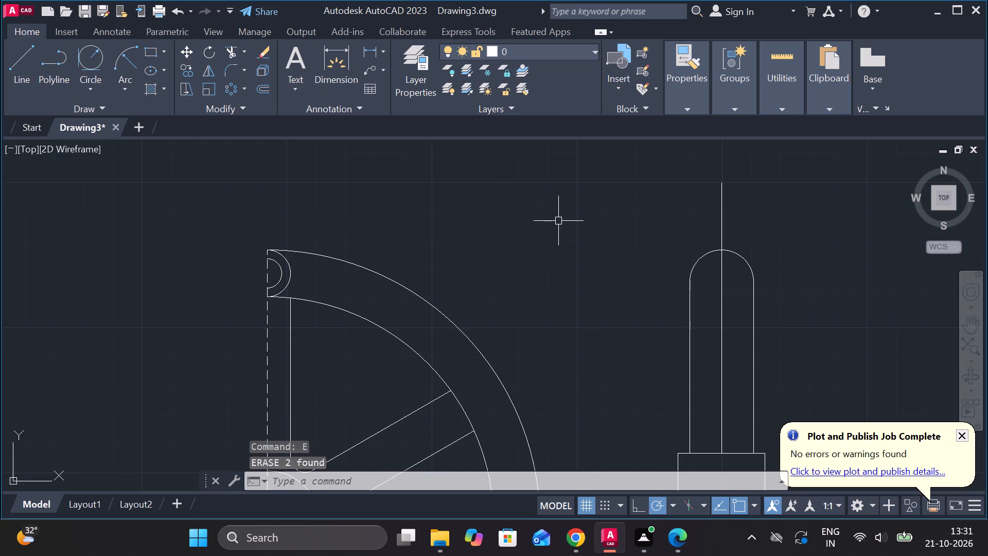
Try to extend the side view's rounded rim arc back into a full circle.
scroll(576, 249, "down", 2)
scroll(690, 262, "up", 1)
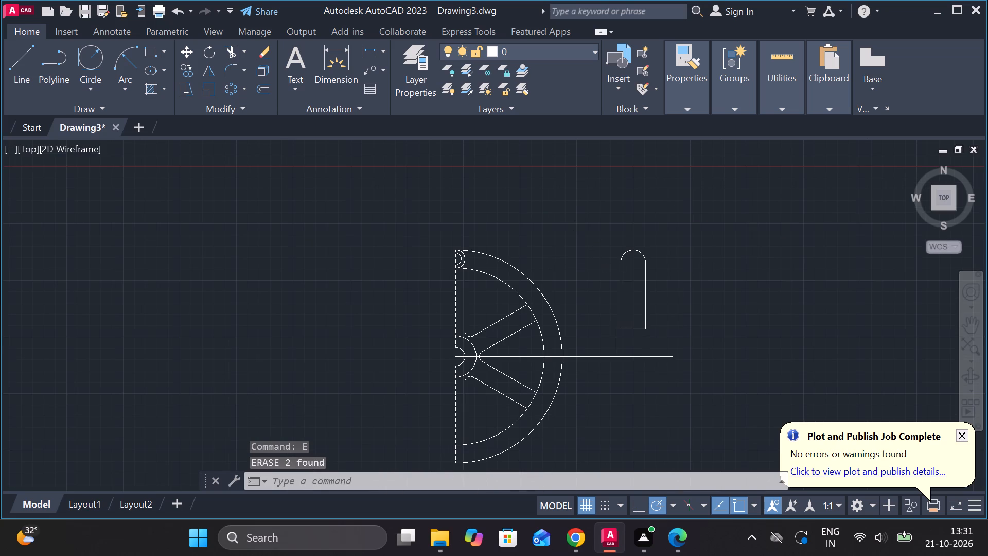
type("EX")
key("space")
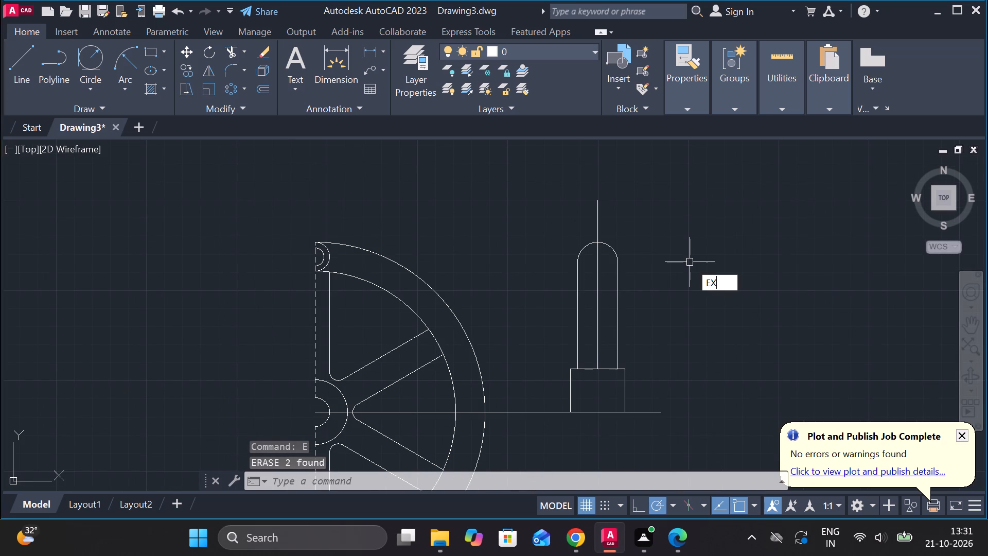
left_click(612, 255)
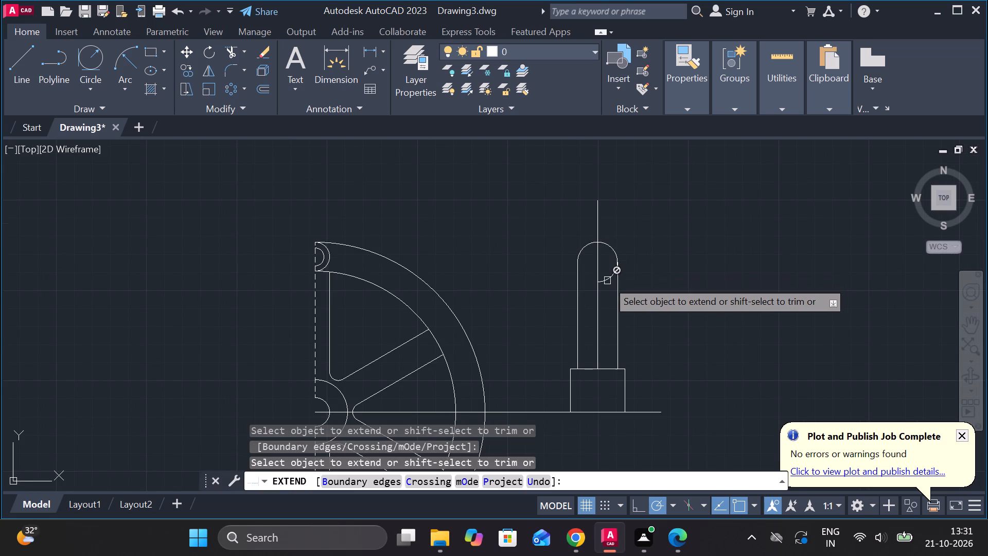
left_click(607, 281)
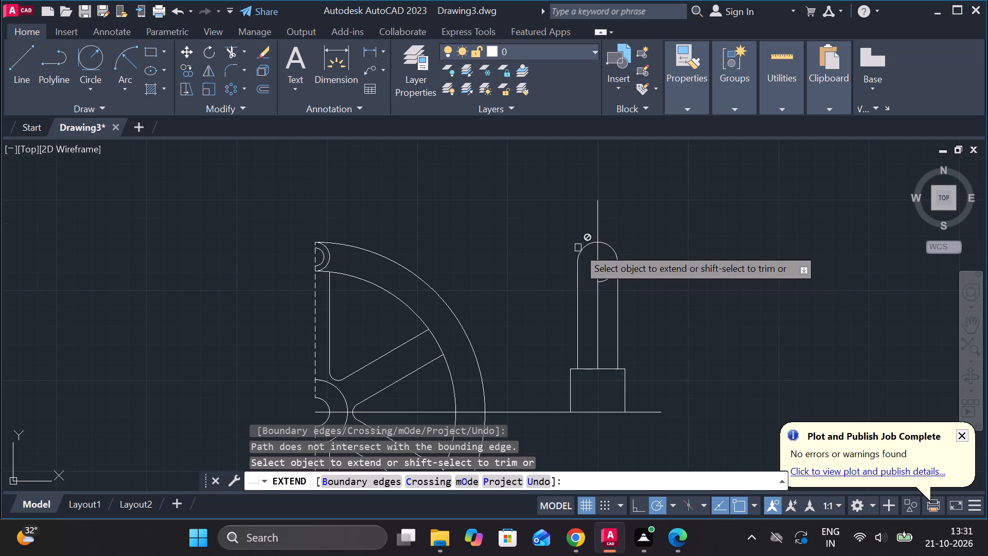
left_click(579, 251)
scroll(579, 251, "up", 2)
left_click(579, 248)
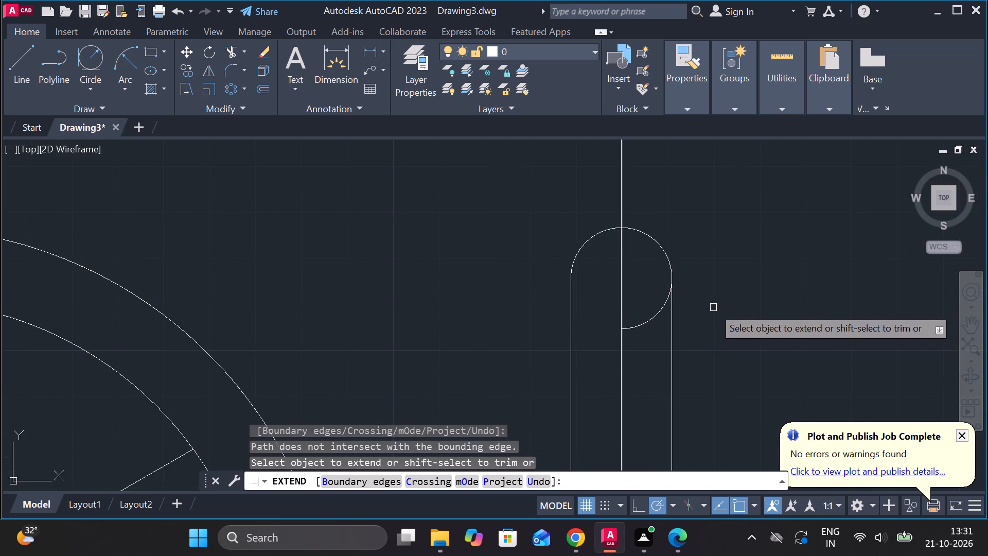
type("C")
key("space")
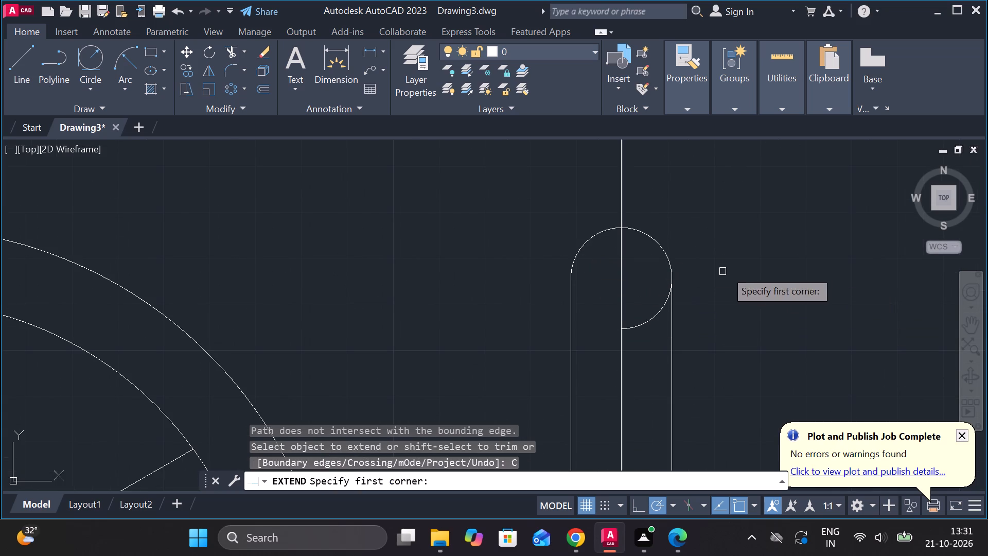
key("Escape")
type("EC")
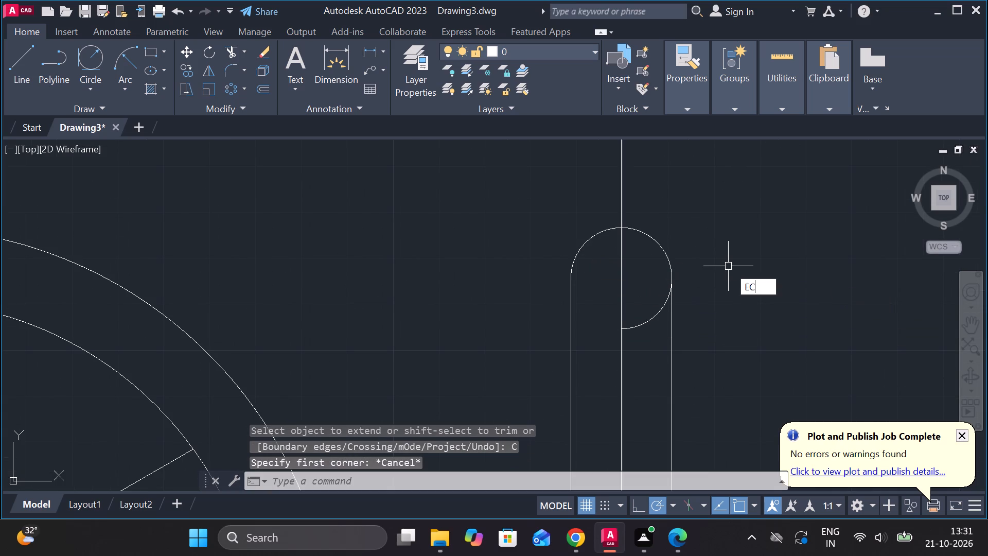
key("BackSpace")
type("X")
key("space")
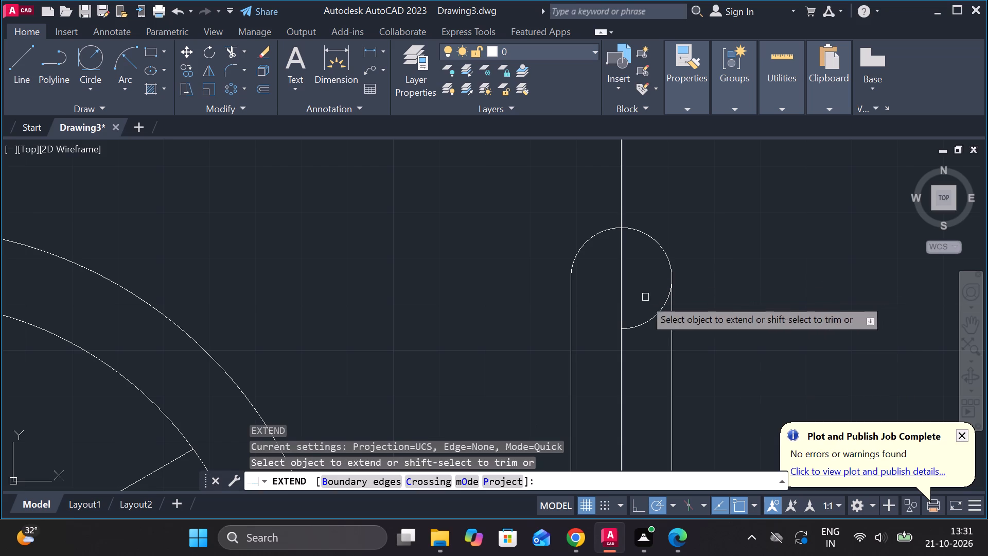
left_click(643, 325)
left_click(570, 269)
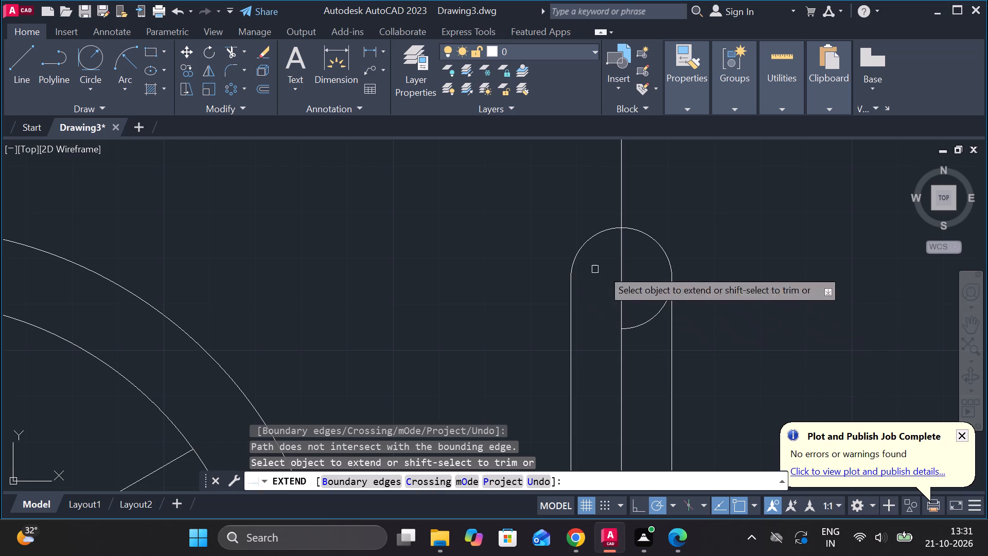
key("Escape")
Draw a circle of radius 11 on the rim arc's centre at the top of the side view.
type("C")
key("space")
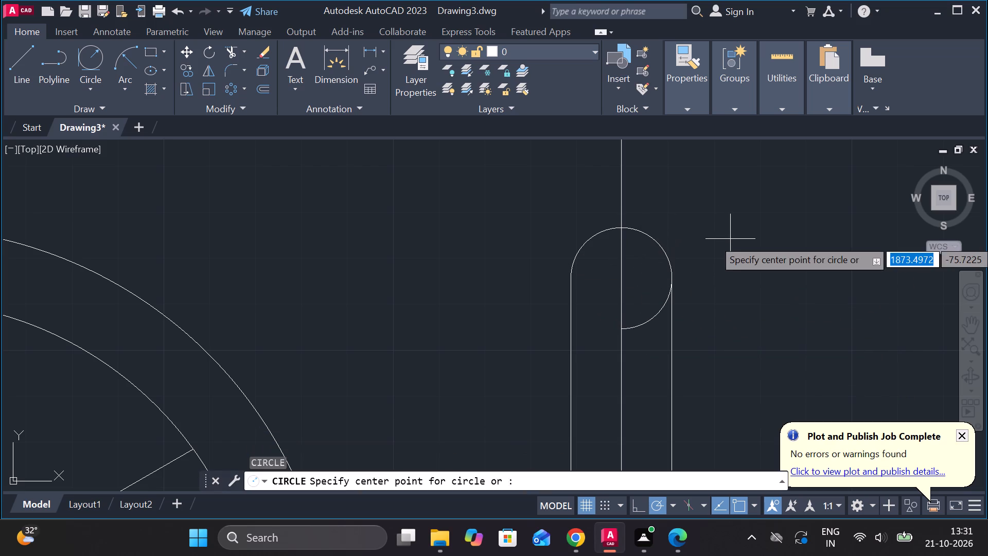
left_click(625, 277)
left_click(621, 328)
key("Escape")
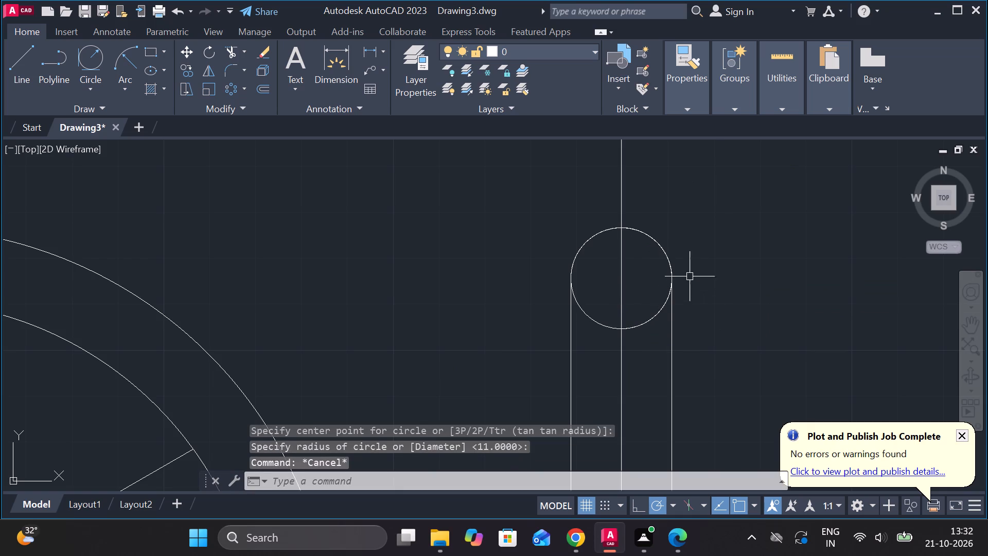
left_click(672, 264)
key("Escape")
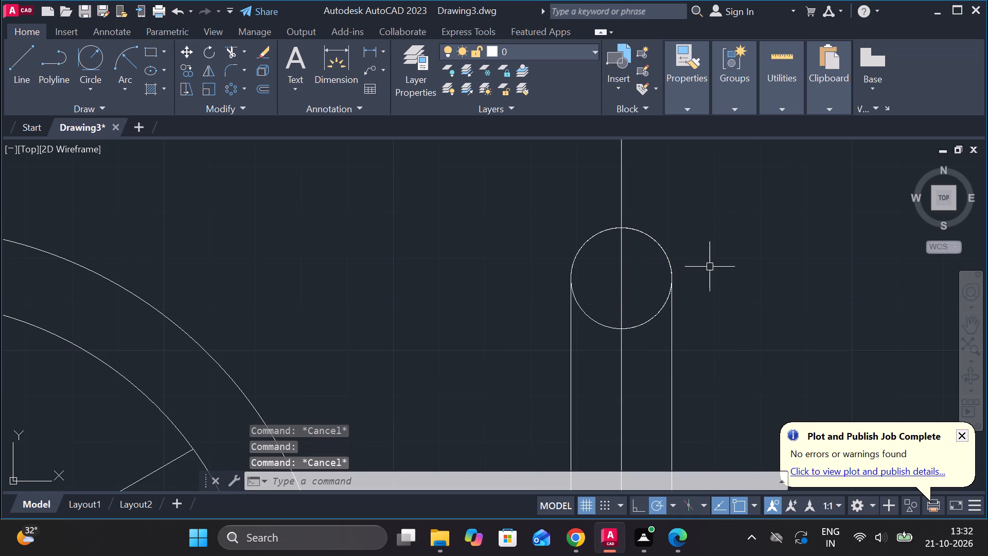
Trim the old rim arc pieces that overlap the new circle.
type("TR")
key("space")
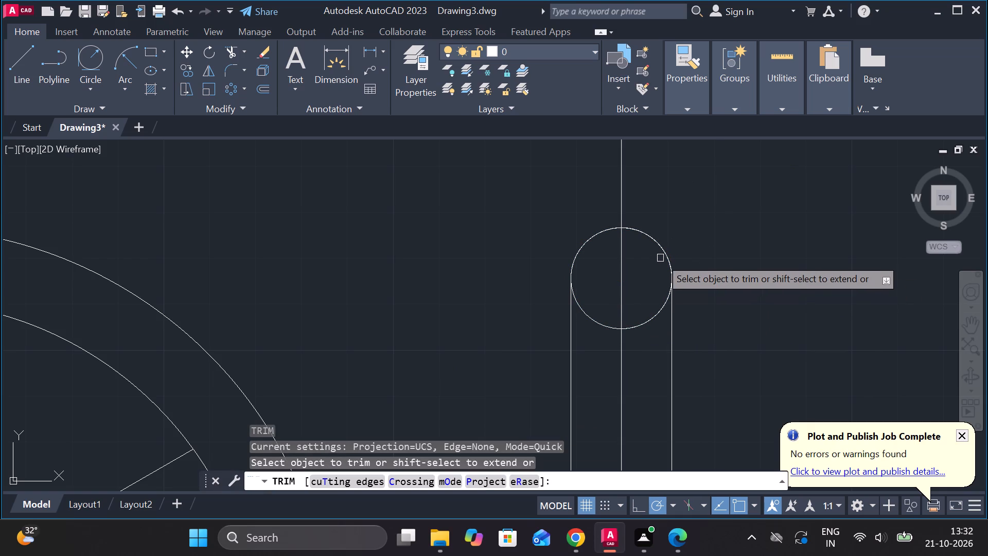
left_click(664, 254)
left_click(605, 233)
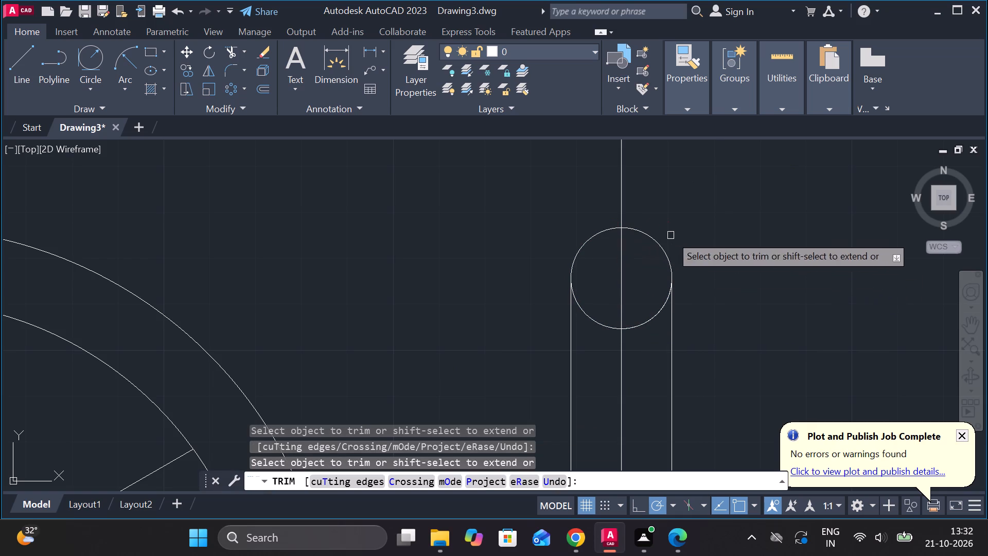
left_click(660, 307)
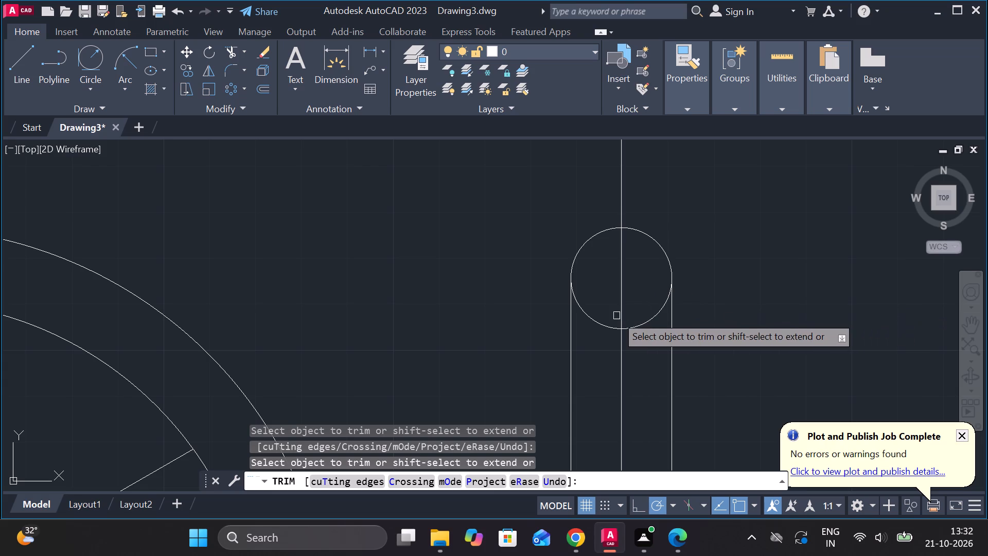
key("Escape")
Erase the vertical centre line running through the circle down to the hub rectangle.
scroll(767, 299, "down", 2)
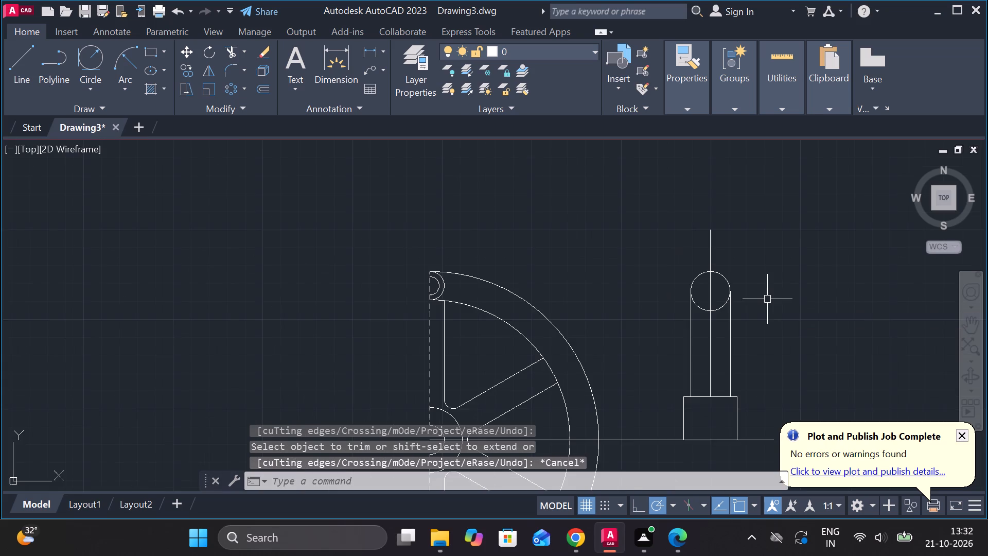
scroll(767, 299, "down", 1)
middle_click_drag(746, 293, 634, 210)
scroll(639, 206, "up", 1)
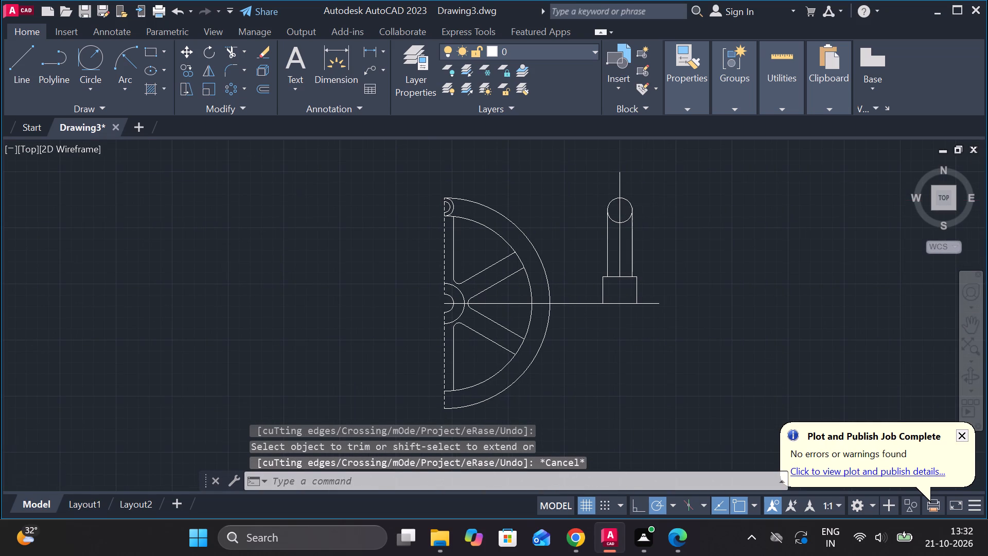
scroll(649, 231, "up", 1)
left_click(580, 251)
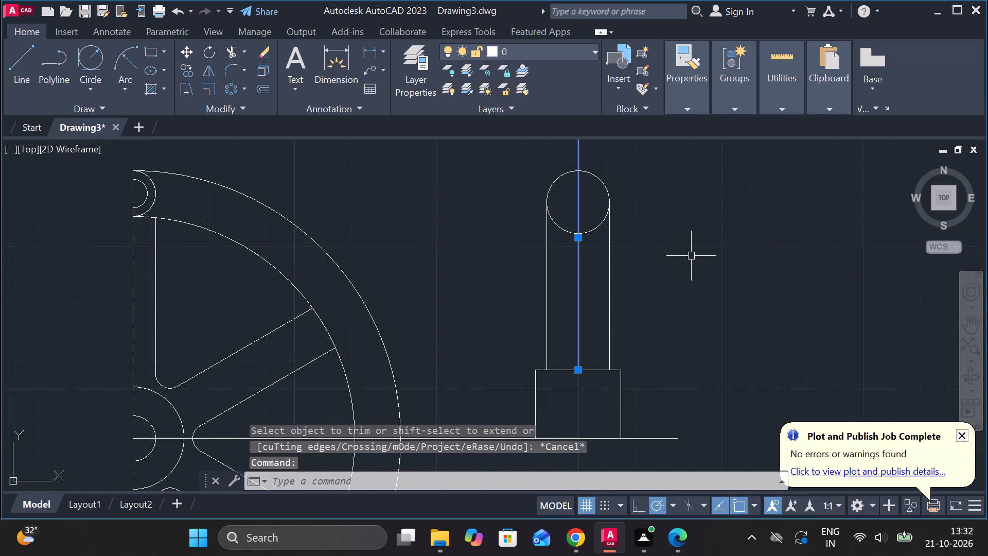
type("E")
key("space")
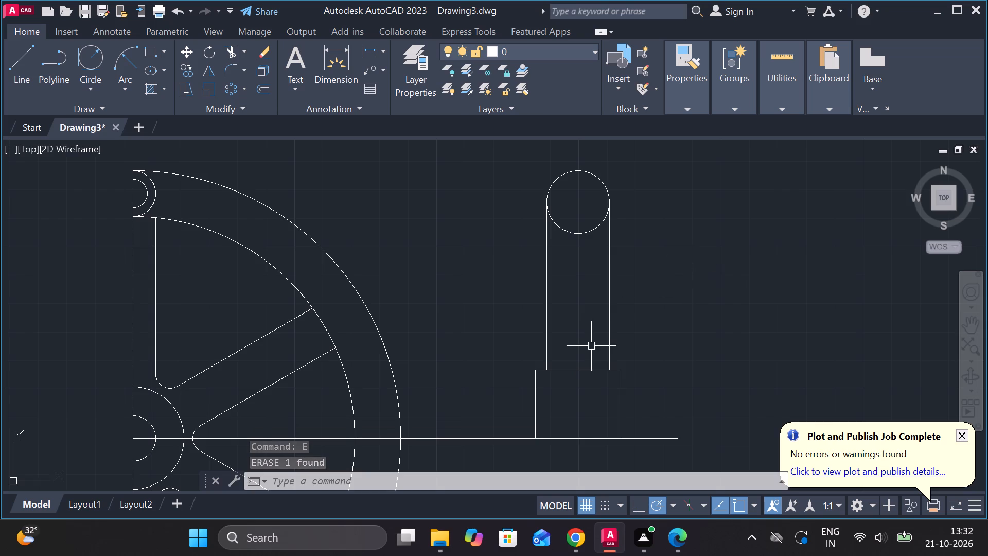
Draw a short vertical line upward from the midpoint of the hub rectangle's top edge.
key("l")
key("Return")
left_click(583, 366)
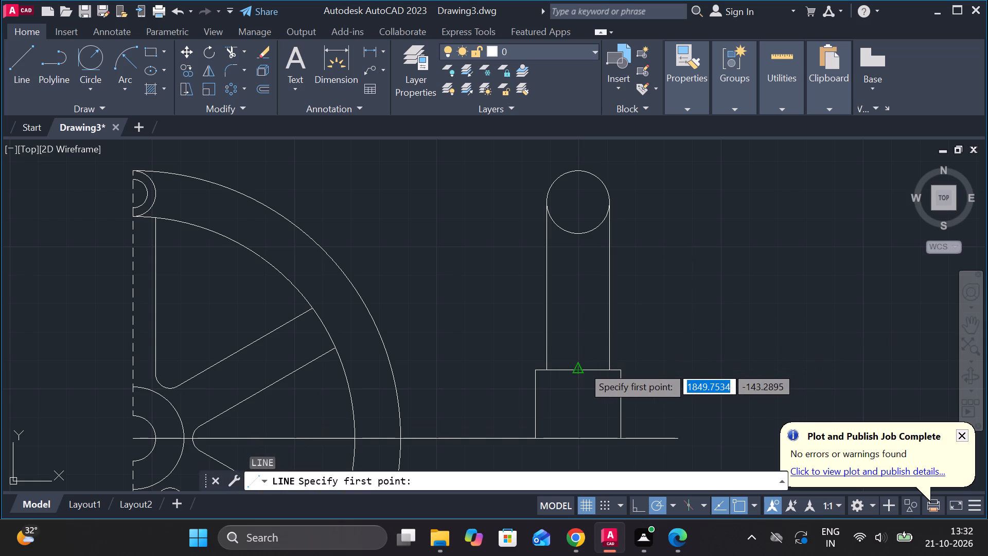
left_click(573, 331)
key("Escape")
Offset the short vertical line by 6 to each side.
left_click(578, 336)
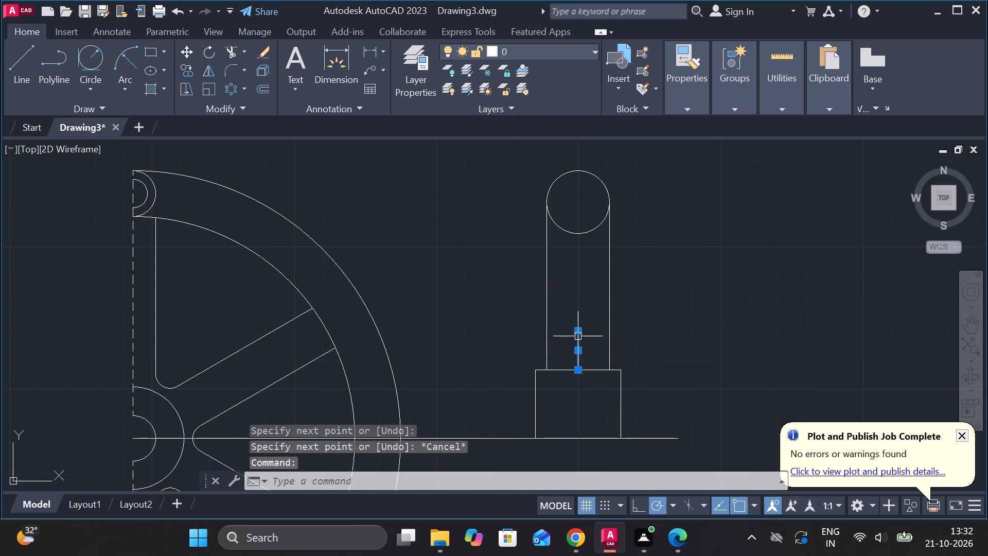
key("o")
key("Return")
key("Return")
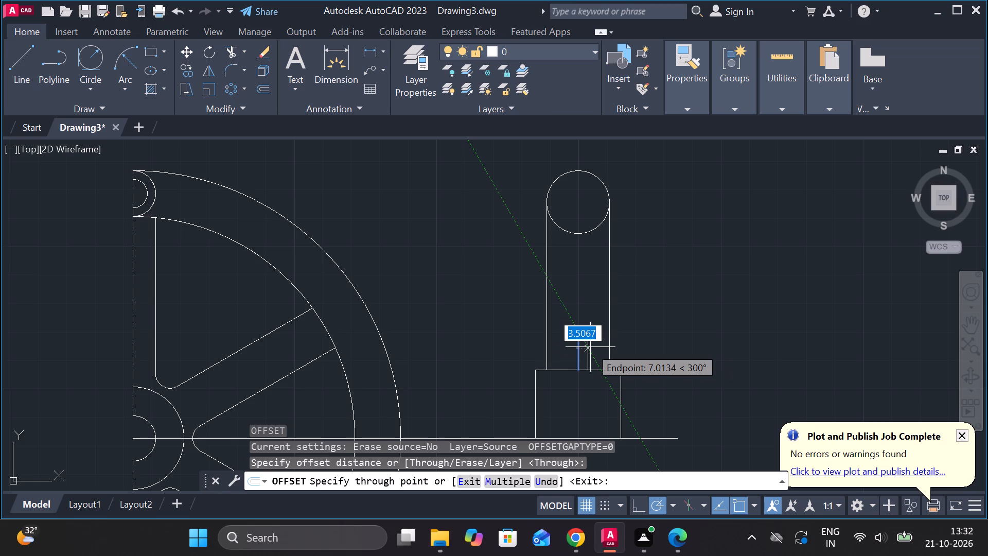
key("6")
key("Return")
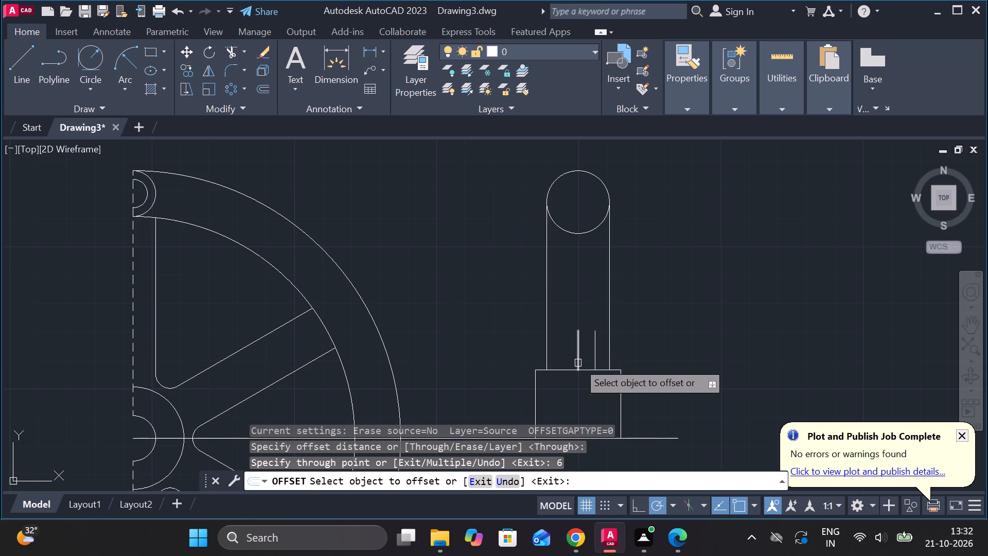
left_click(578, 351)
key("6")
key("Return")
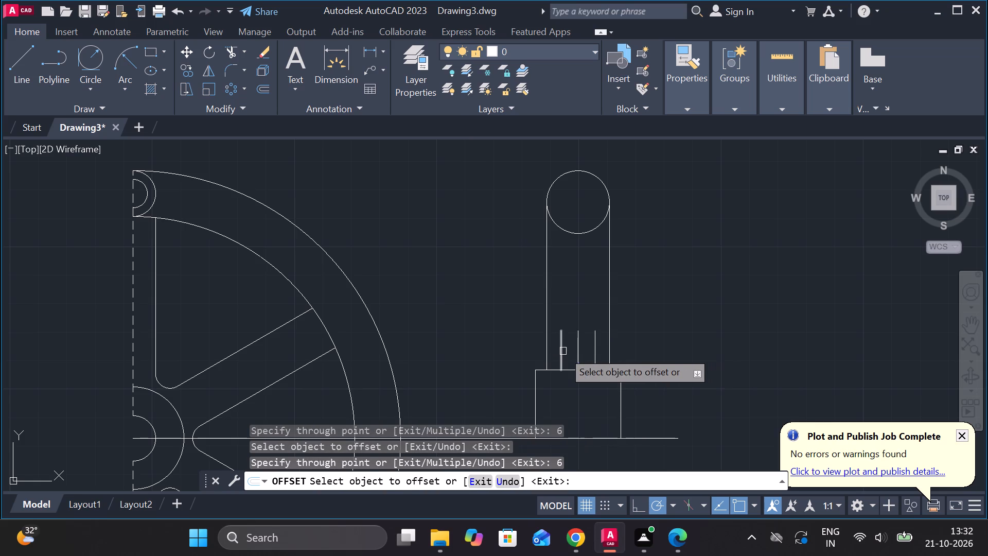
key("Escape")
Extend the two offset lines upward to meet the rim circle.
type("EX")
key("space")
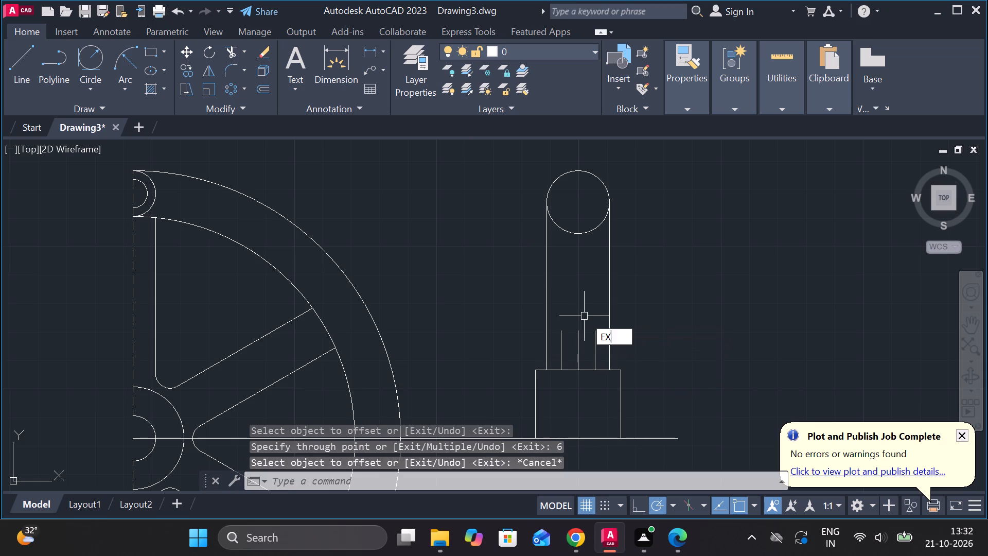
left_click(558, 334)
left_click(596, 349)
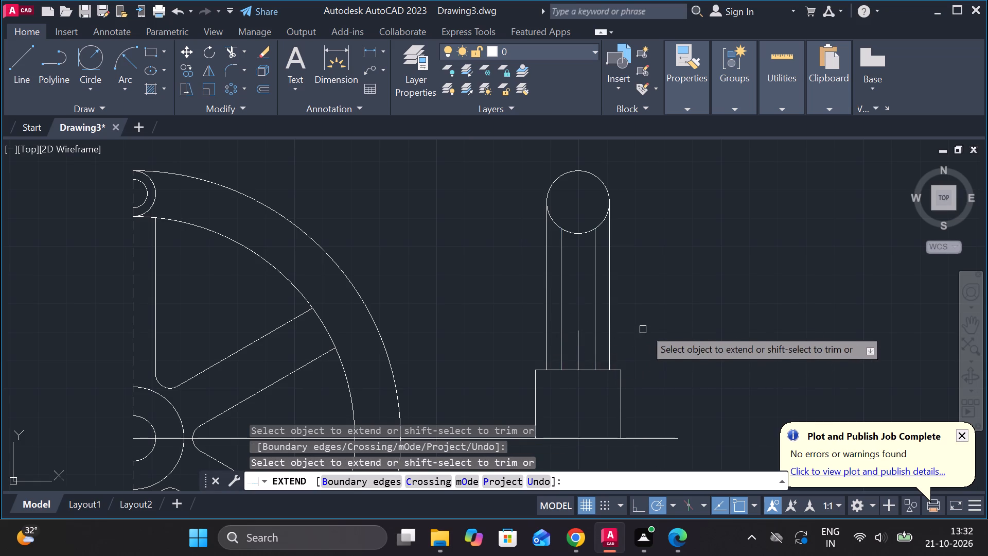
middle_click_drag(665, 323, 656, 235)
key("Escape")
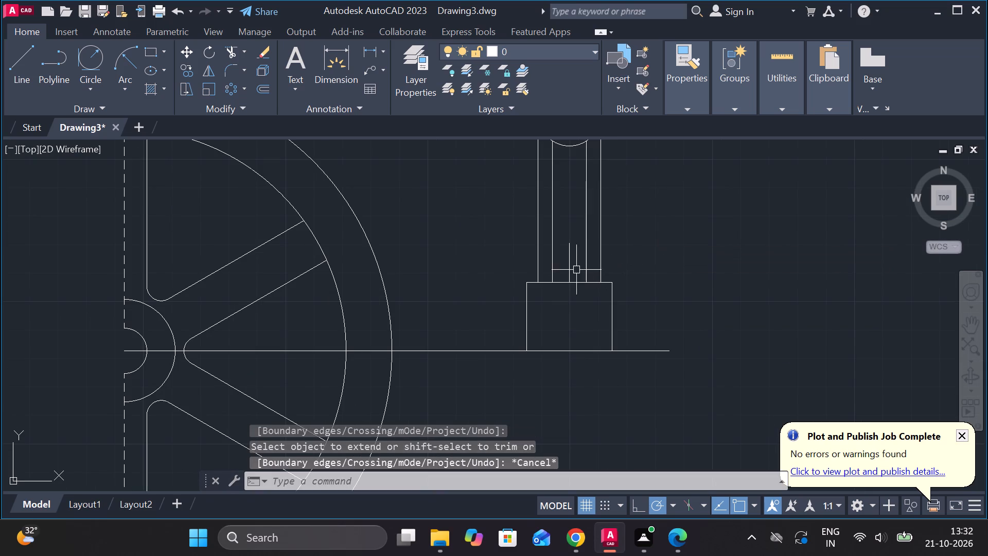
Draw a 12-unit horizontal line inward from the outer side quadrant of the rim circle.
middle_click_drag(671, 241, 674, 241)
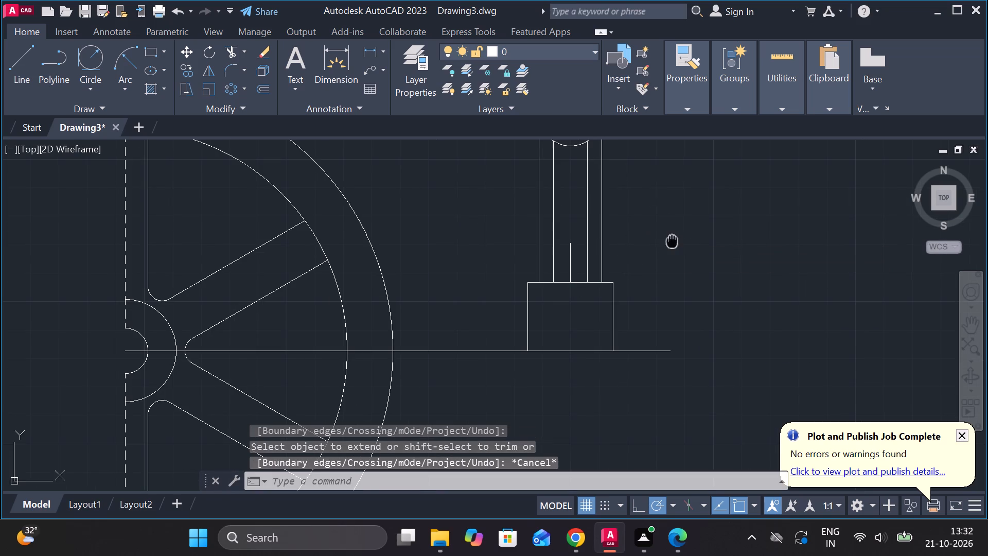
middle_click_drag(674, 241, 672, 343)
scroll(658, 229, "down", 1)
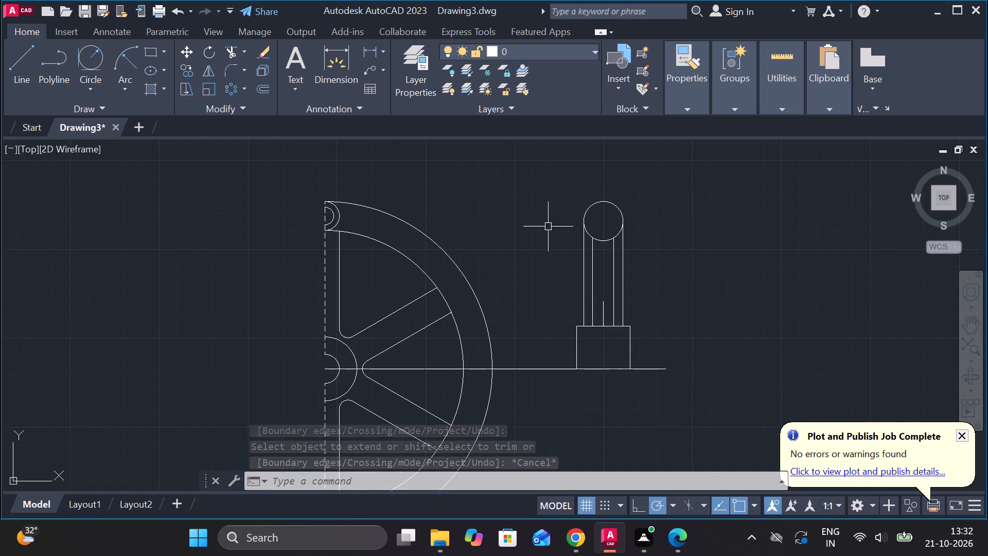
key("l")
key("Return")
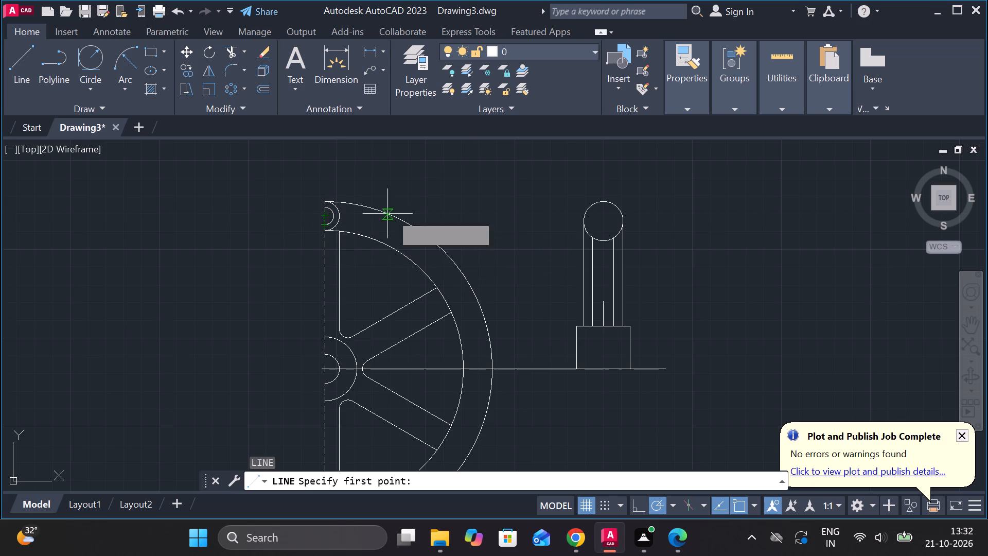
scroll(623, 218, "up", 1)
left_click(623, 218)
scroll(587, 219, "up", 2)
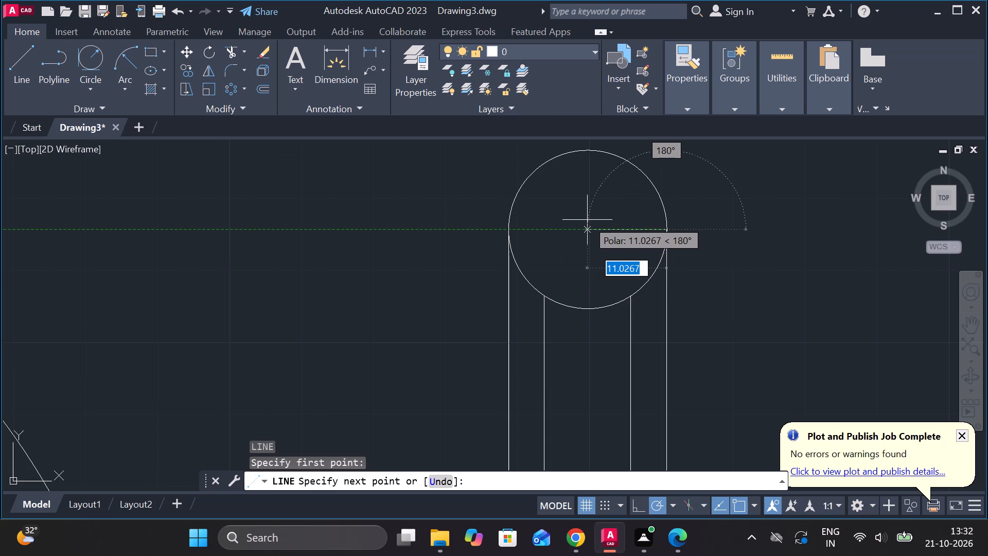
type("12")
key("space")
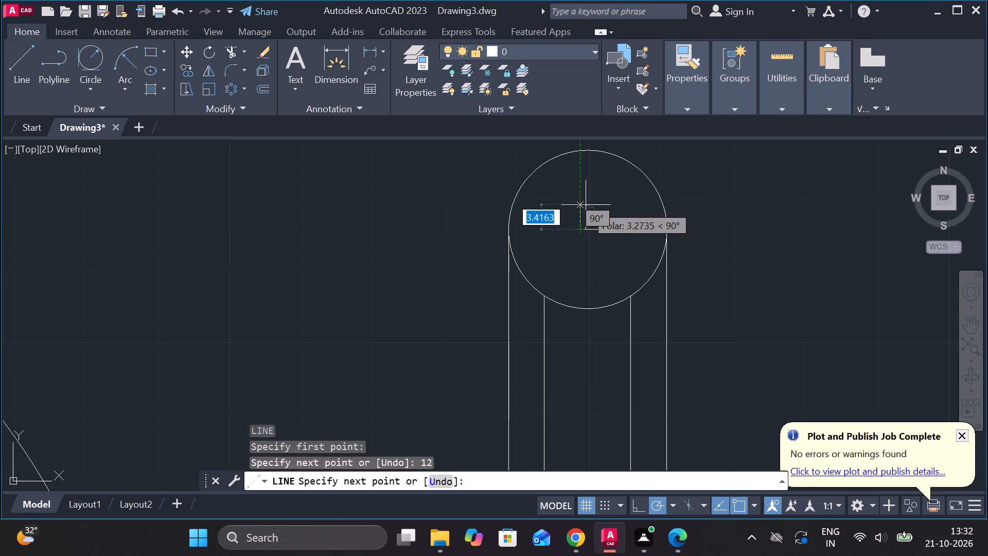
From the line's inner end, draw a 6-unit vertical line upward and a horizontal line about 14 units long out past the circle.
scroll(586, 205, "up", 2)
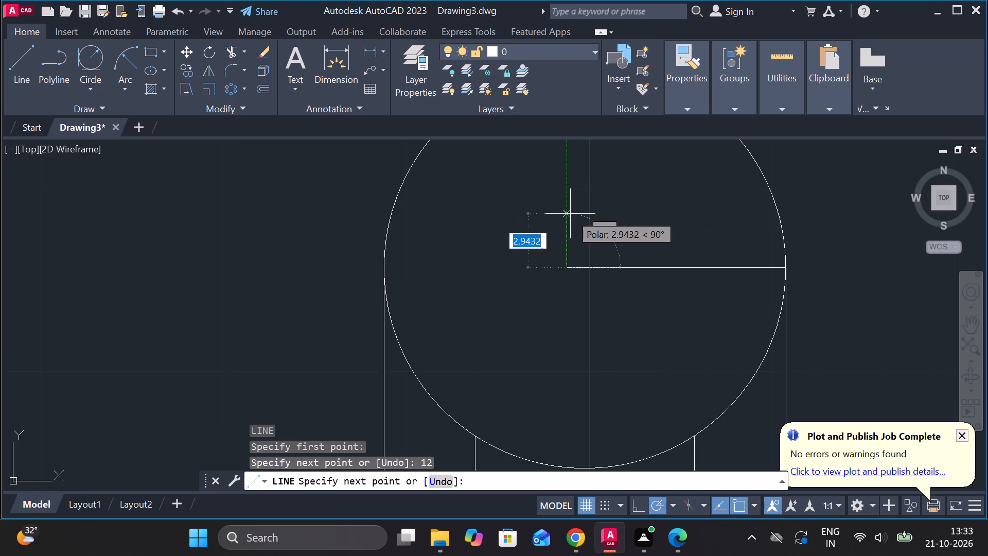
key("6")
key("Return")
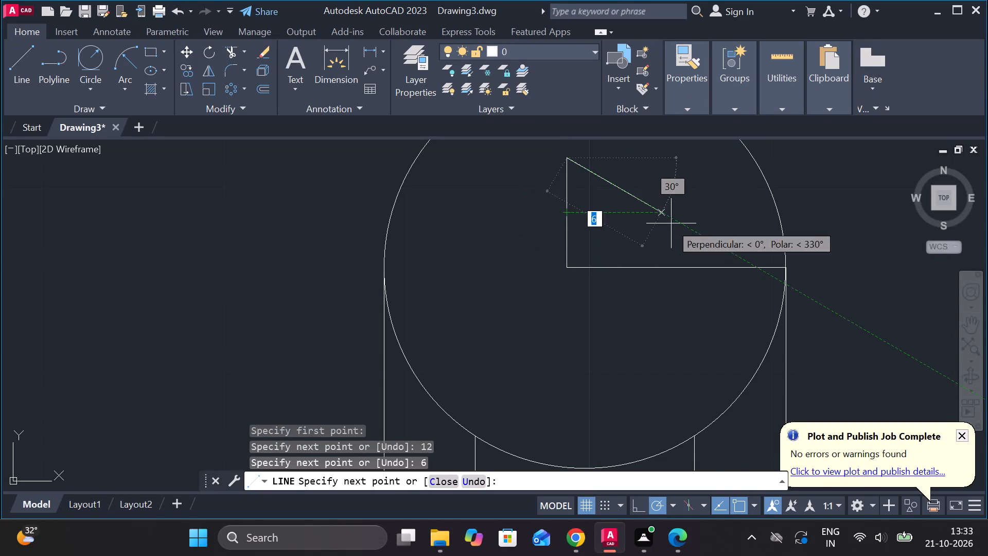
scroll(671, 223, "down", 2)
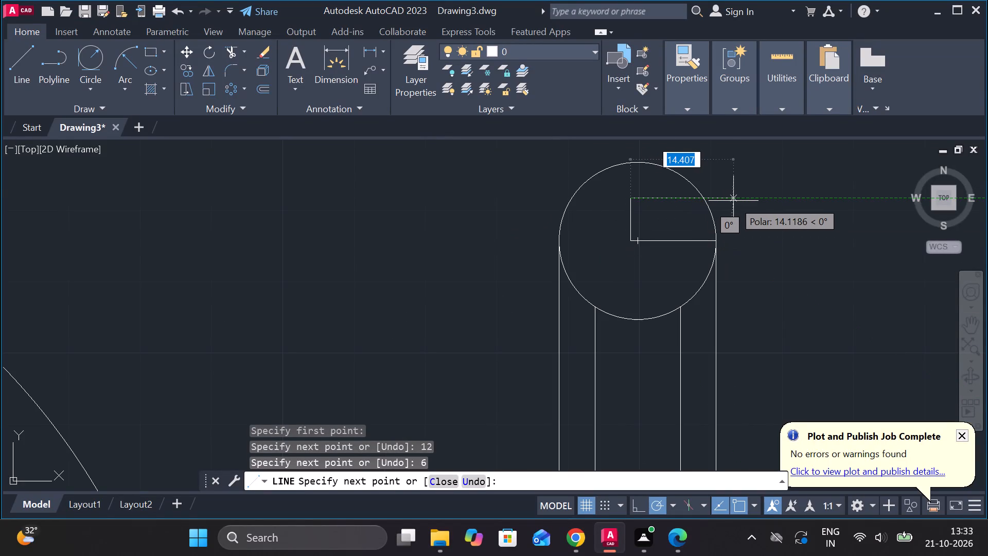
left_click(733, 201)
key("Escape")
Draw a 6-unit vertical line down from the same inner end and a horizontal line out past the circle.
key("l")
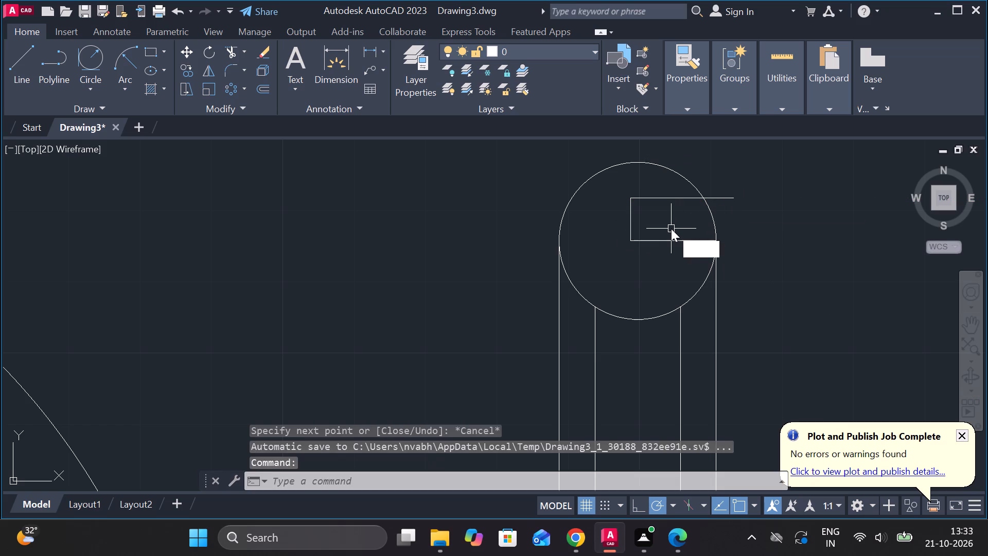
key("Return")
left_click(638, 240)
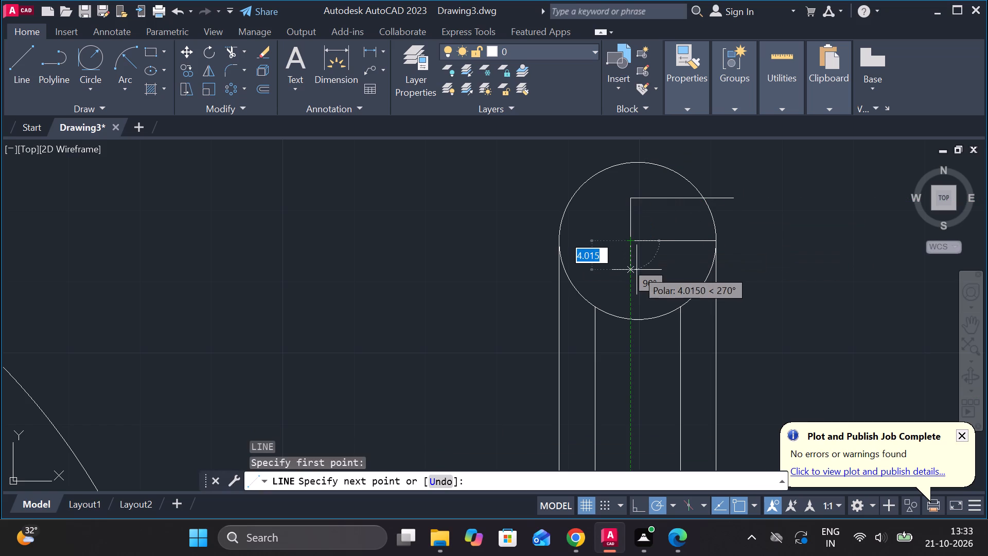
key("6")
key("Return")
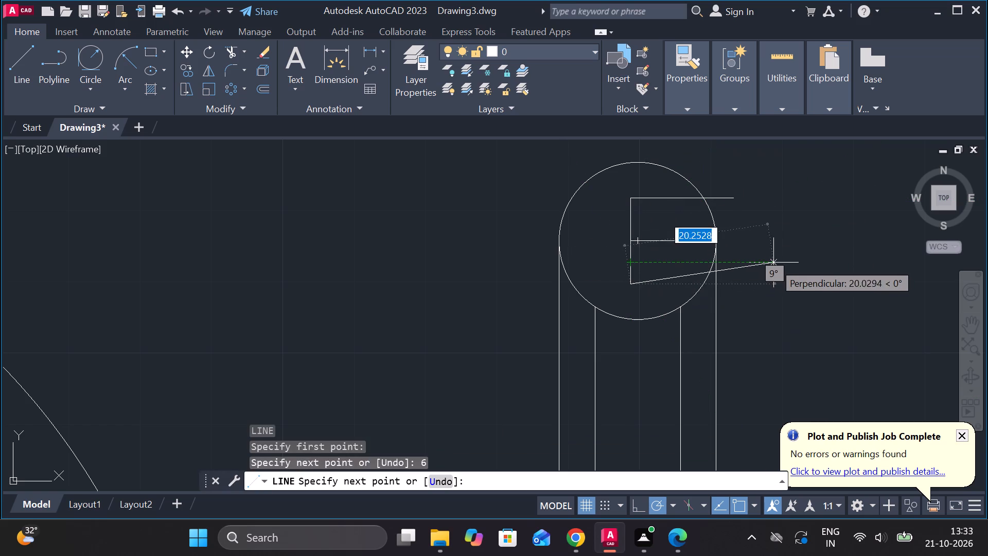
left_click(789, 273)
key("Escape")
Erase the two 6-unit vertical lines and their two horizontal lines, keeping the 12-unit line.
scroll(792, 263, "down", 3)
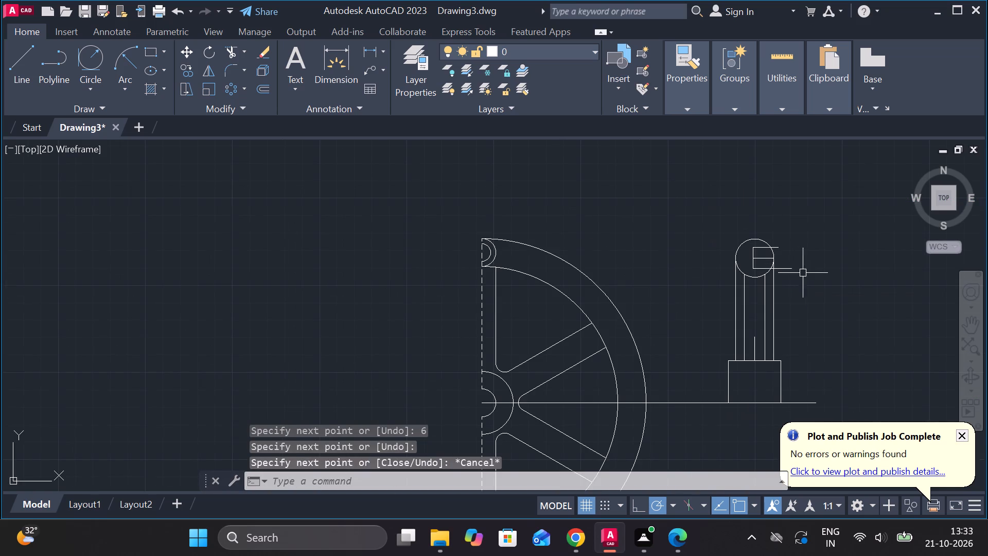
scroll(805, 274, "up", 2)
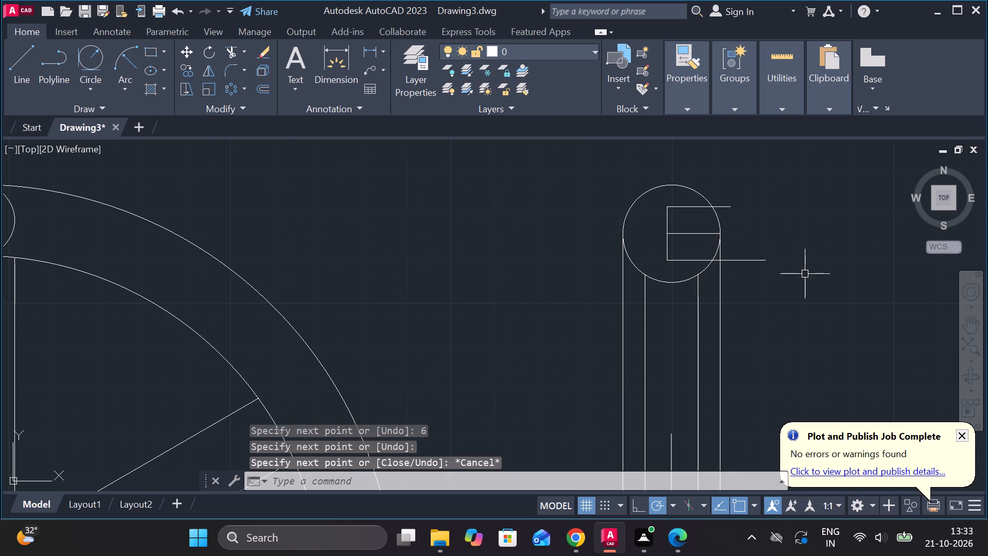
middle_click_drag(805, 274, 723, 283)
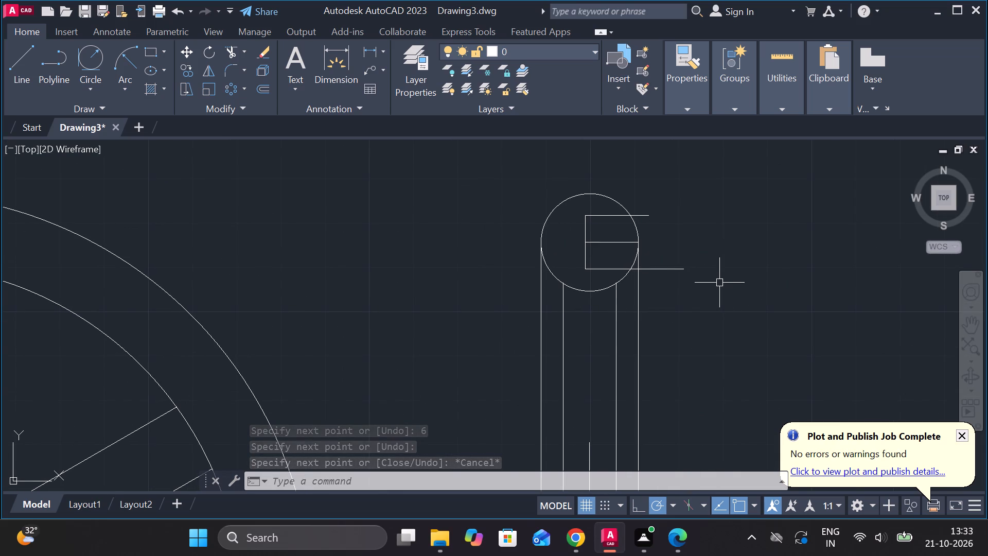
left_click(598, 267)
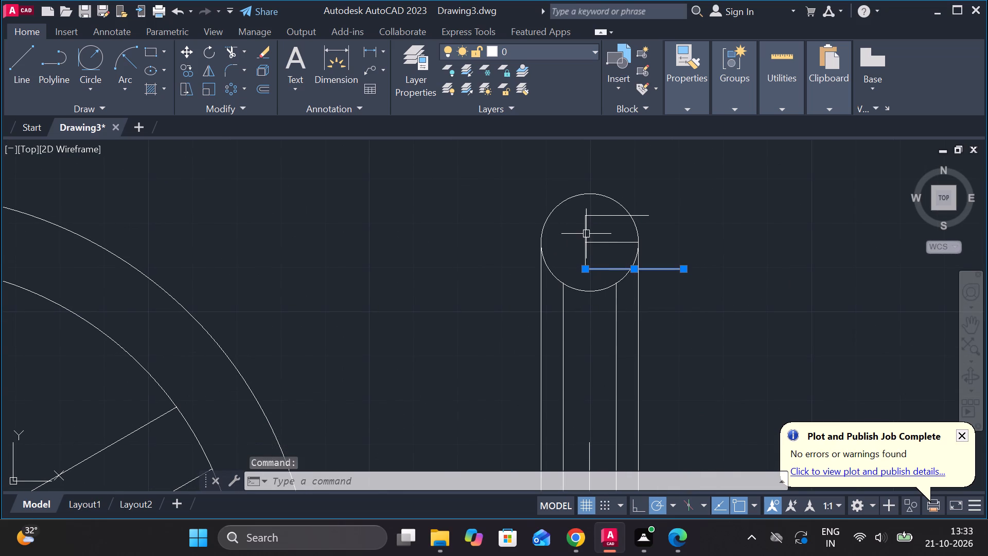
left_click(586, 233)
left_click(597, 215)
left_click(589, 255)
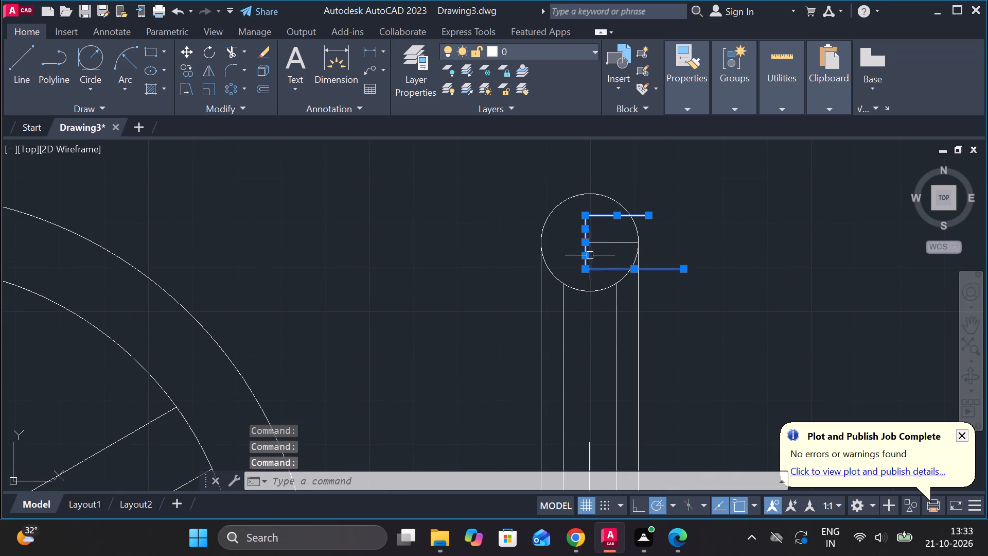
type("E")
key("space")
From the 12-unit line's inner end, draw a 4-unit vertical line upward and a horizontal line out past the circle.
key("l")
key("Return")
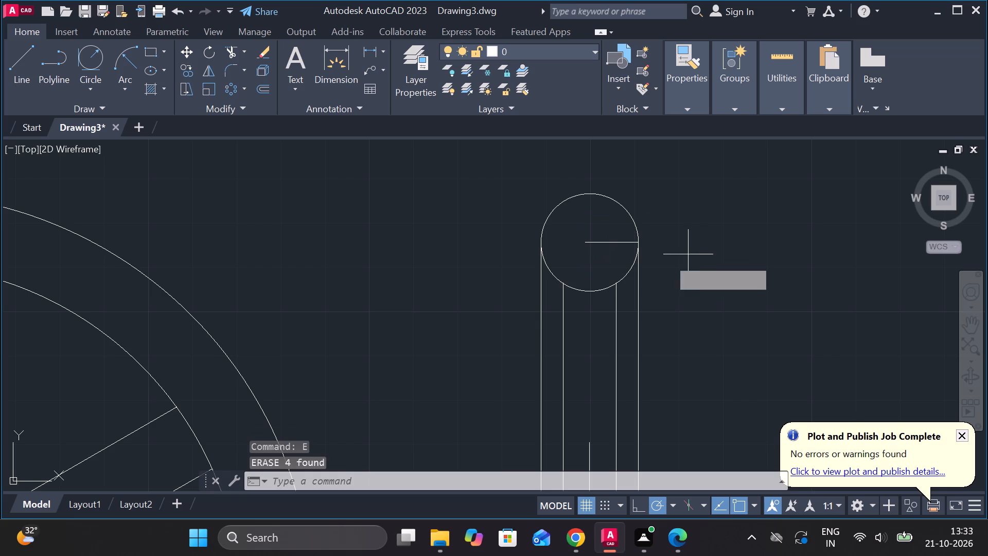
left_click(585, 245)
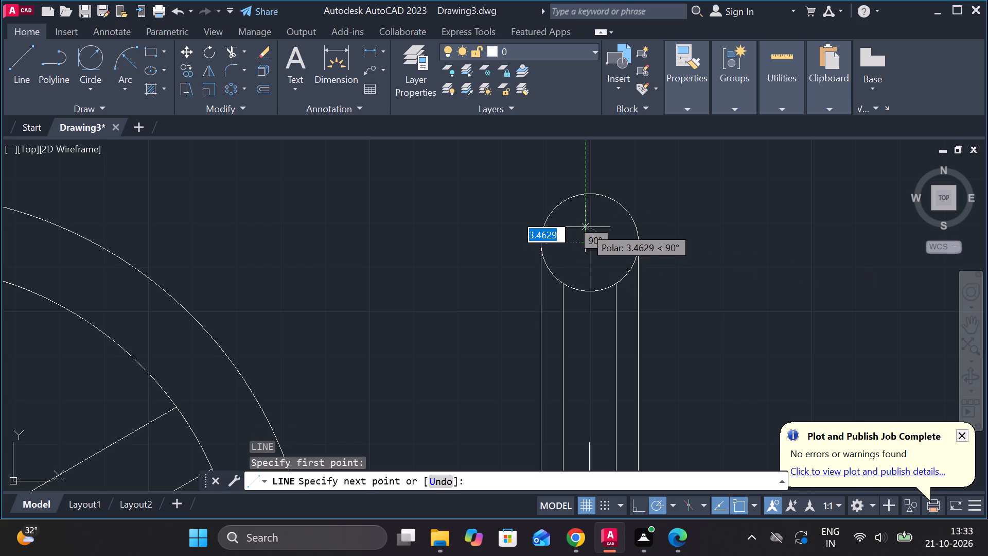
type("4")
key("space")
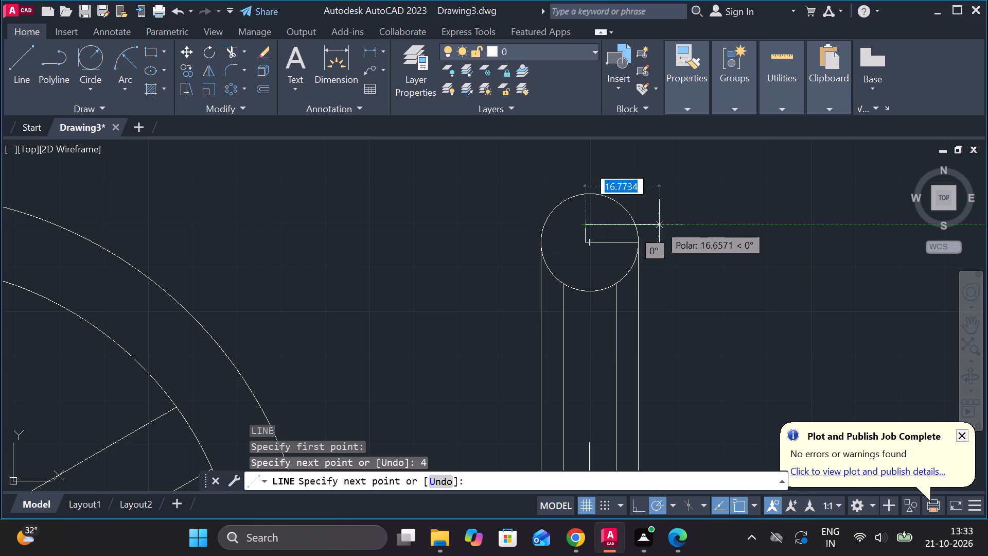
left_click(659, 224)
key("Escape")
From the same inner end, draw a 4-unit vertical line downward and a horizontal line out past the circle.
key("space")
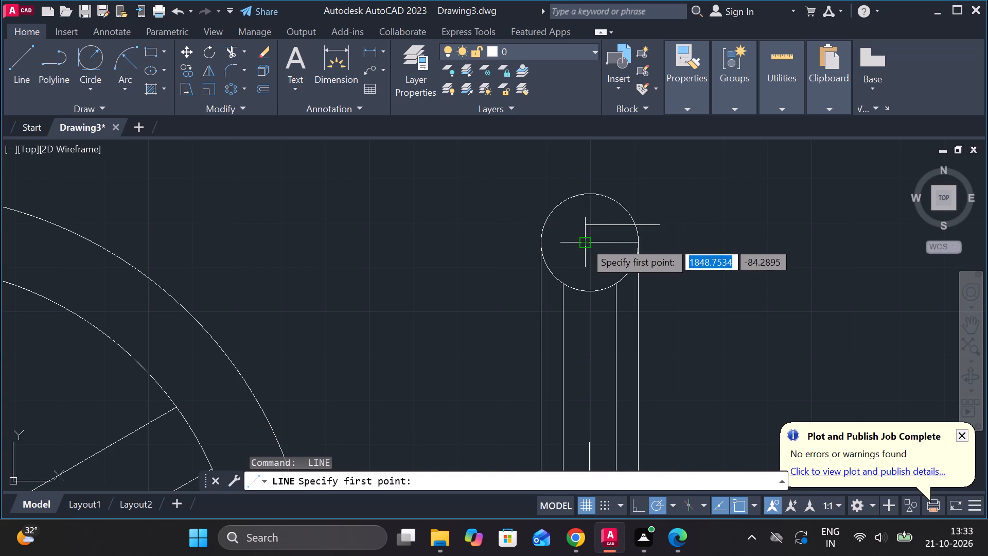
left_click(585, 241)
type("4")
key("space")
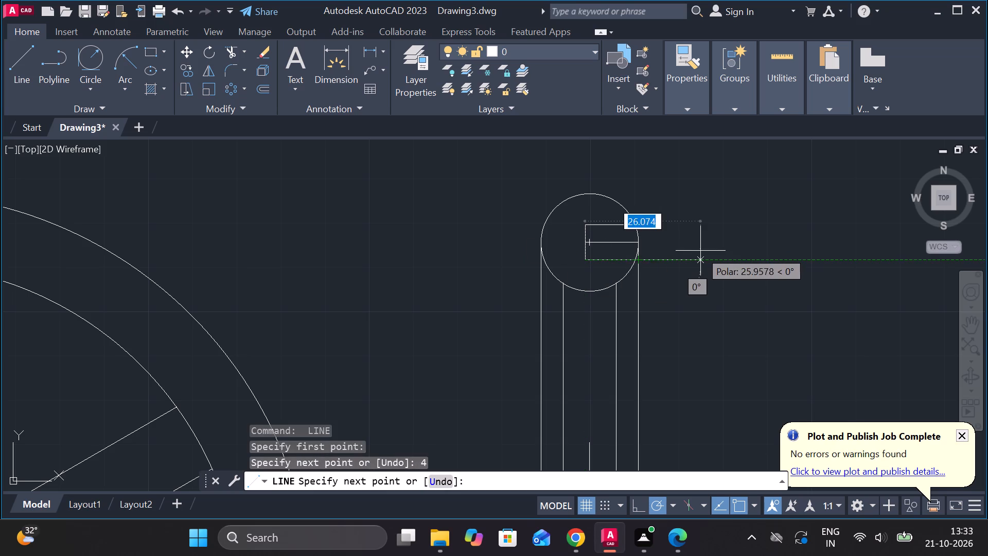
left_click(700, 251)
key("Escape")
Trim the ends of the upper and lower horizontal lines that project beyond the rim section.
type("TR")
key("space")
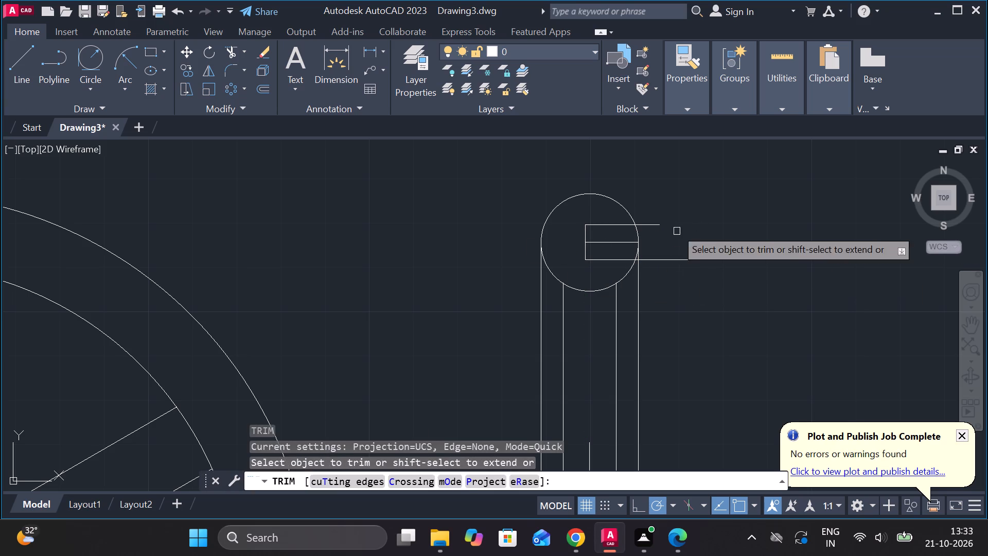
left_click_drag(652, 201, 673, 279)
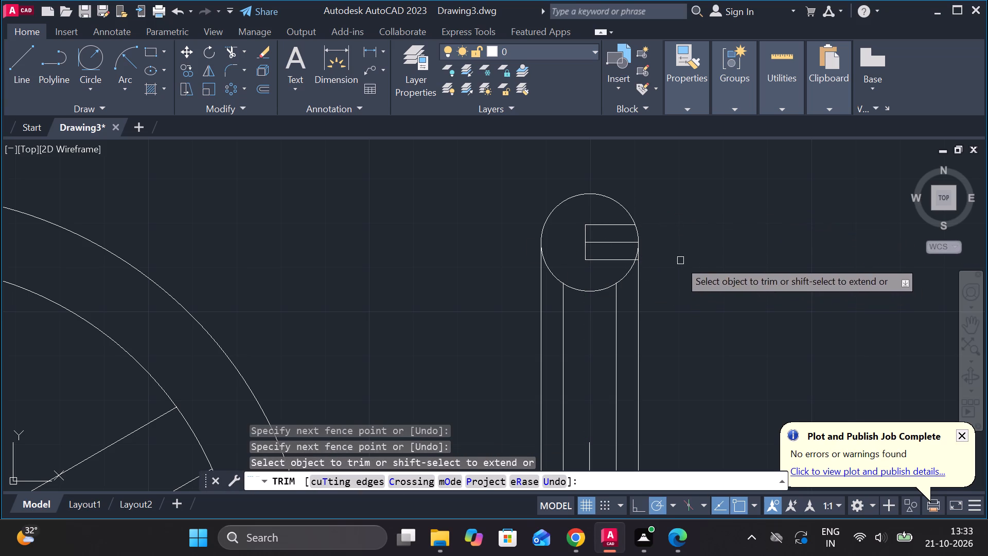
key("Escape")
Draw a short slanted line up and inward from the lower inner corner of the slot in the rim circle.
key("l")
key("Return")
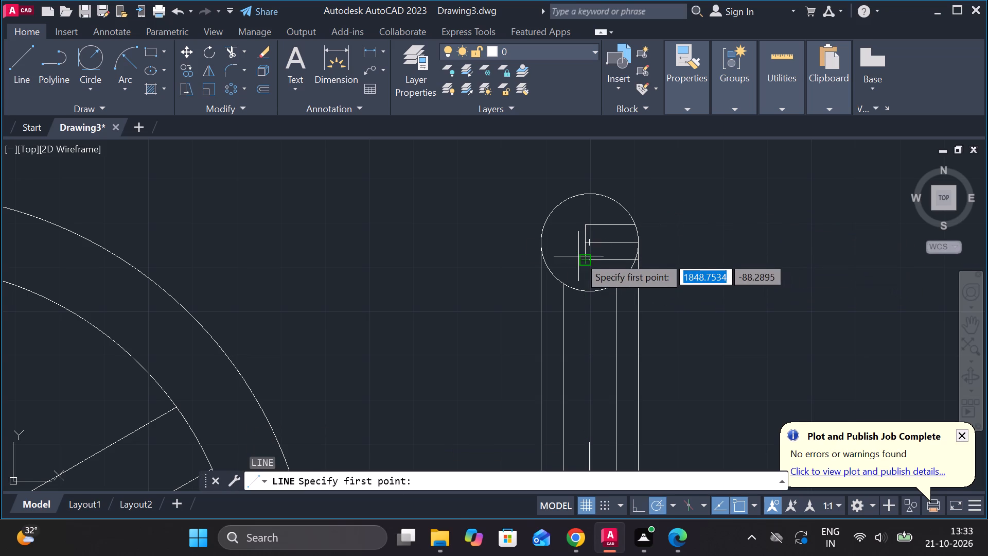
left_click(586, 258)
scroll(565, 234, "up", 2)
left_click(565, 234)
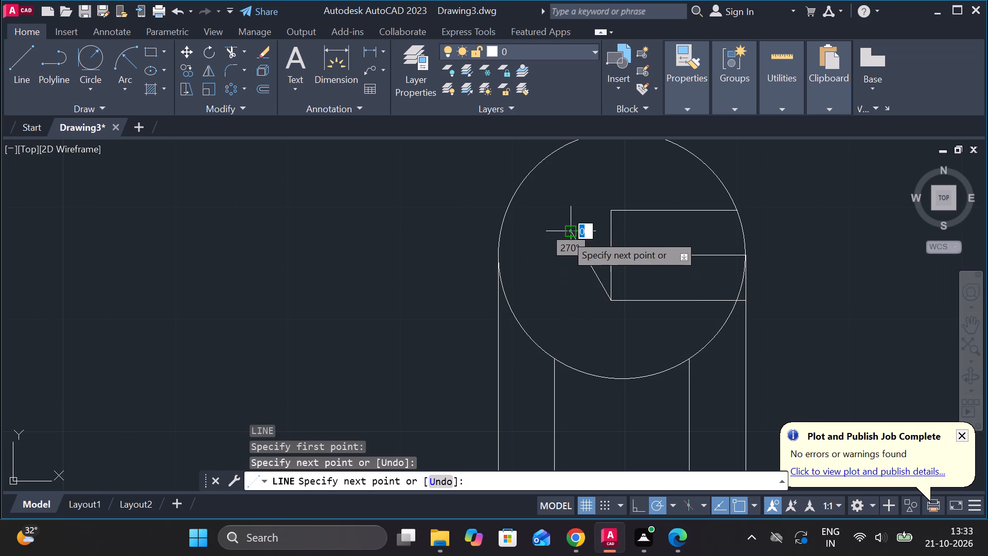
key("Escape")
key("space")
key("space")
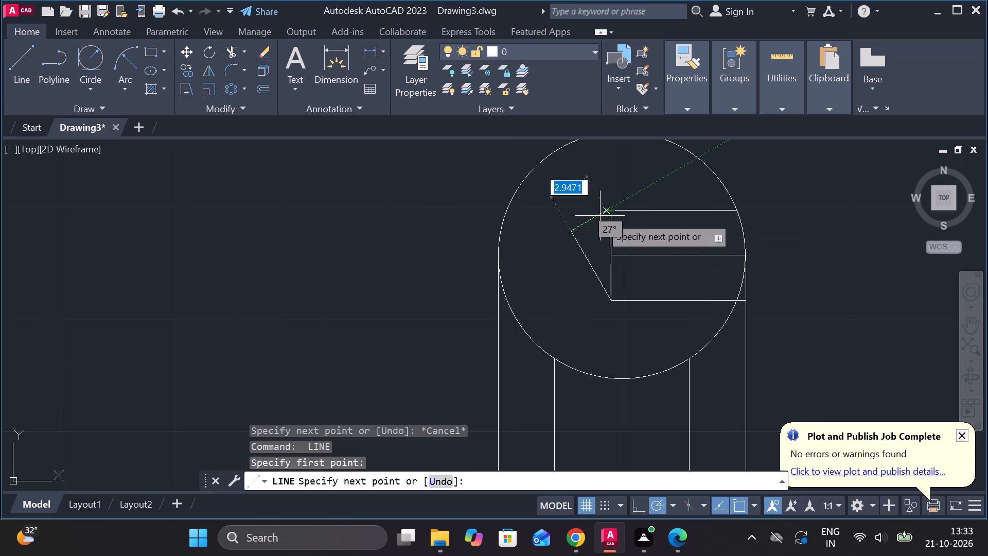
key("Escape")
Draw a line about 6.9 units long at 240° from the slot's upper inner corner, crossing the other slanted line.
key("space")
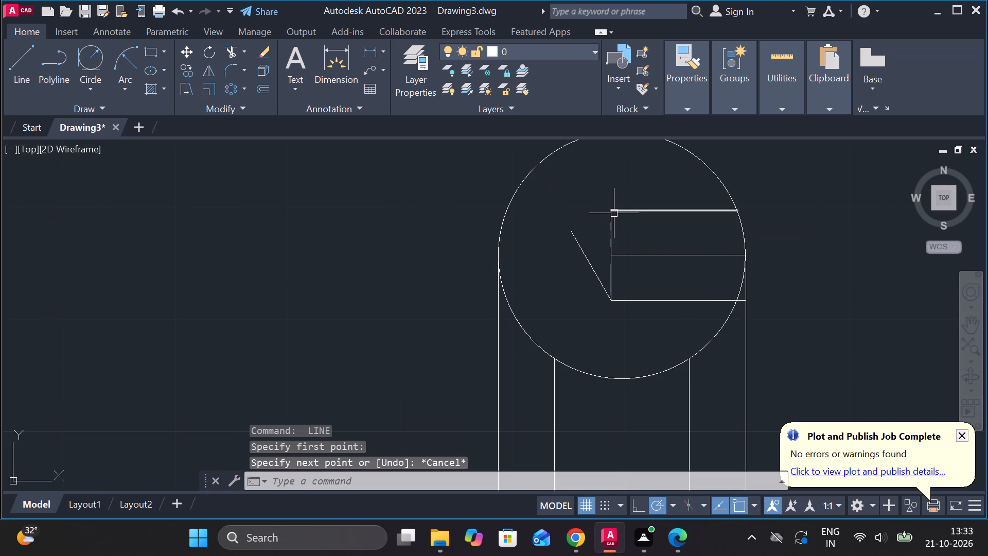
left_click(614, 213)
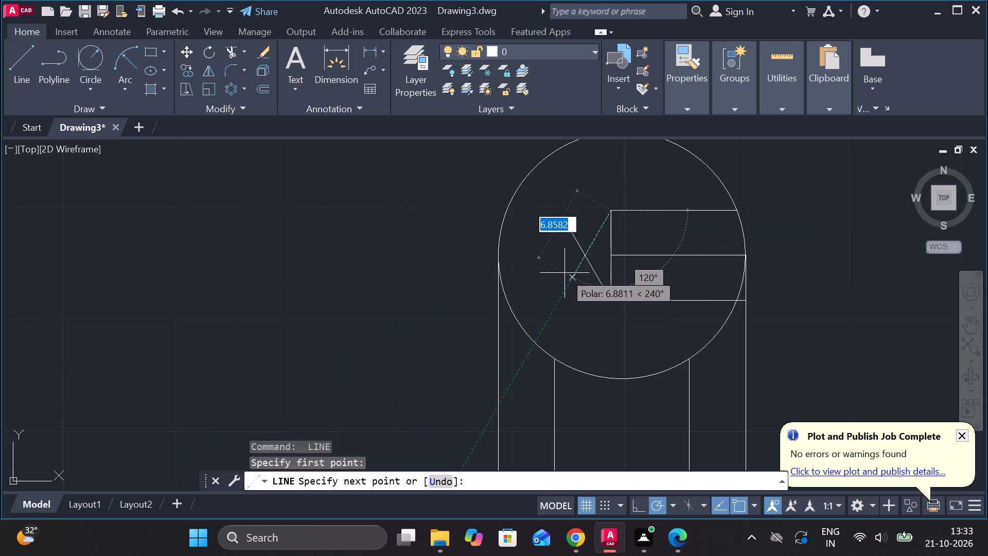
left_click(564, 273)
key("Escape")
Trim the slanted lines beyond their crossing to form the slot's pointed inner end.
type("TR")
key("space")
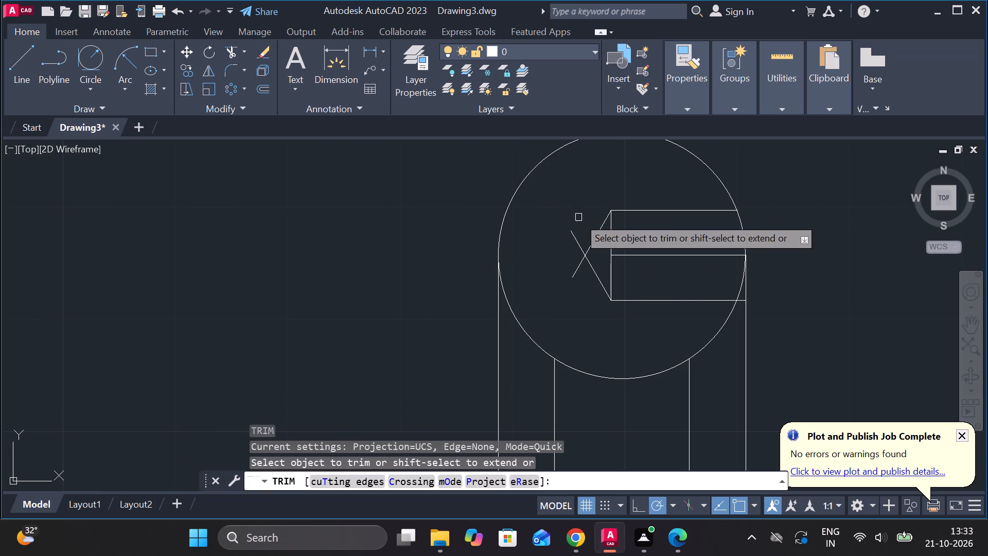
left_click_drag(575, 204, 583, 291)
Remove the leftover short vertical construction line between the spoke lines above the hub rectangle.
scroll(583, 275, "down", 2)
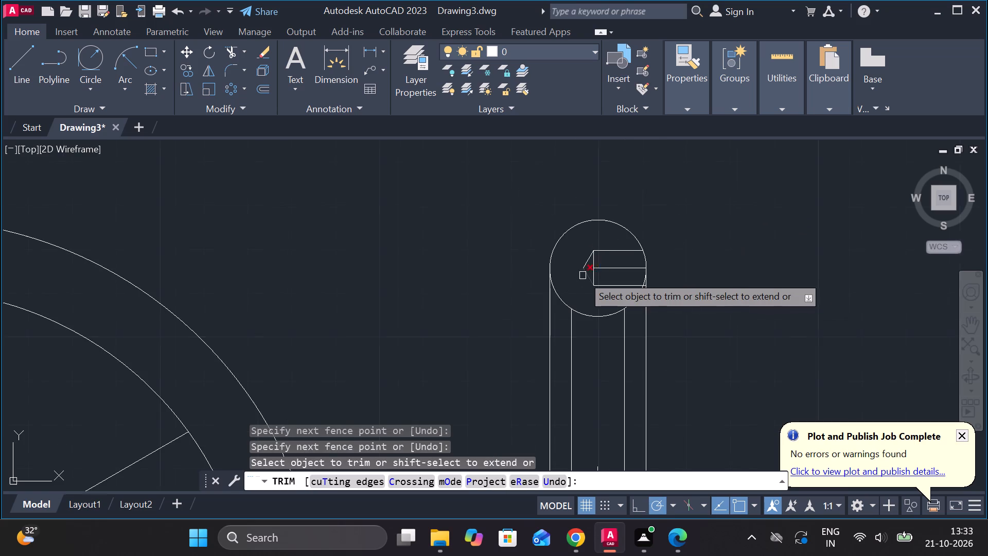
scroll(681, 272, "down", 3)
middle_click_drag(692, 292, 622, 225)
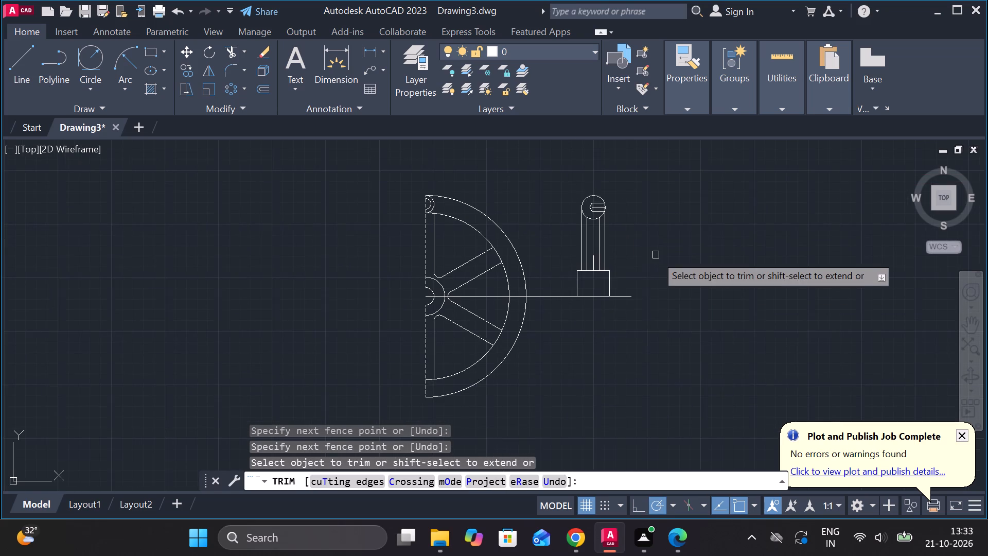
scroll(656, 255, "up", 1)
scroll(610, 251, "up", 1)
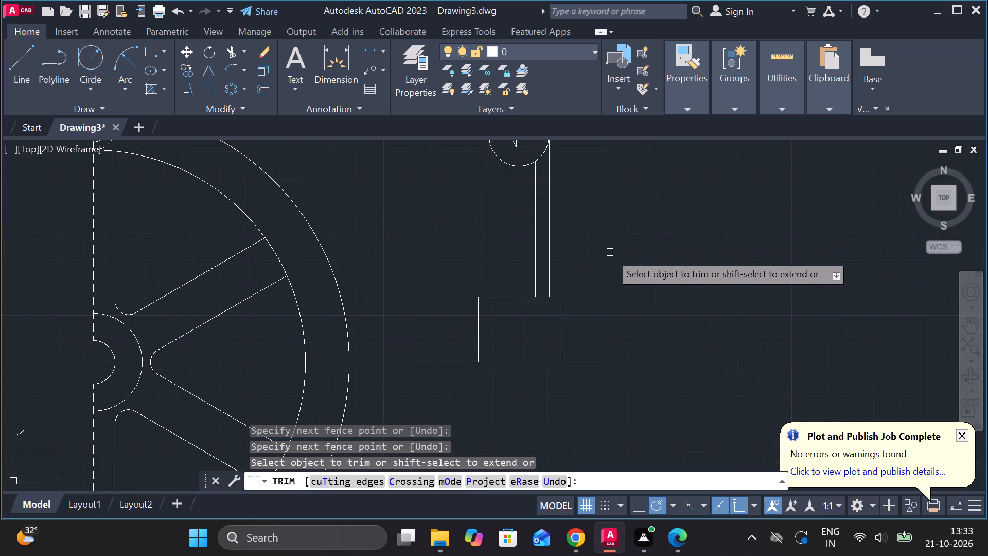
left_click(522, 272)
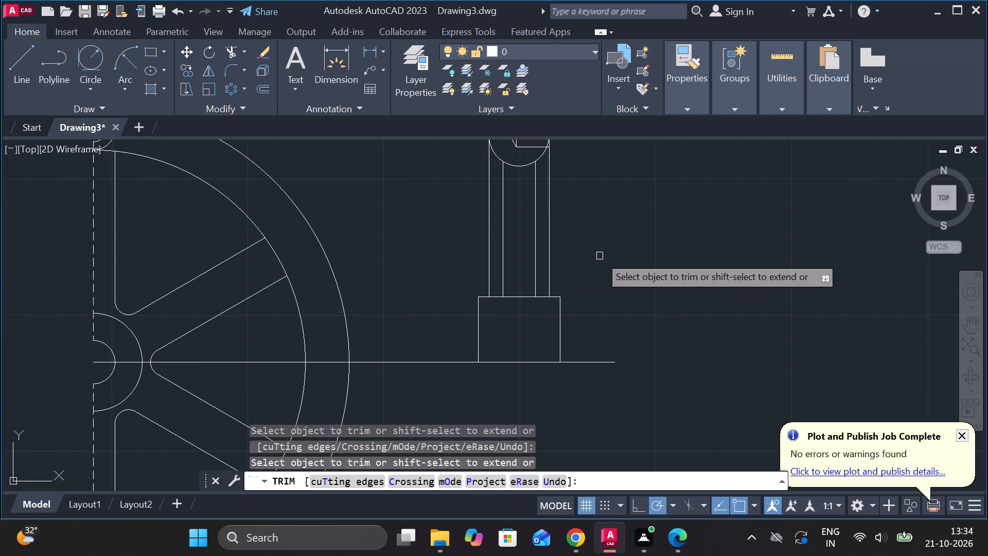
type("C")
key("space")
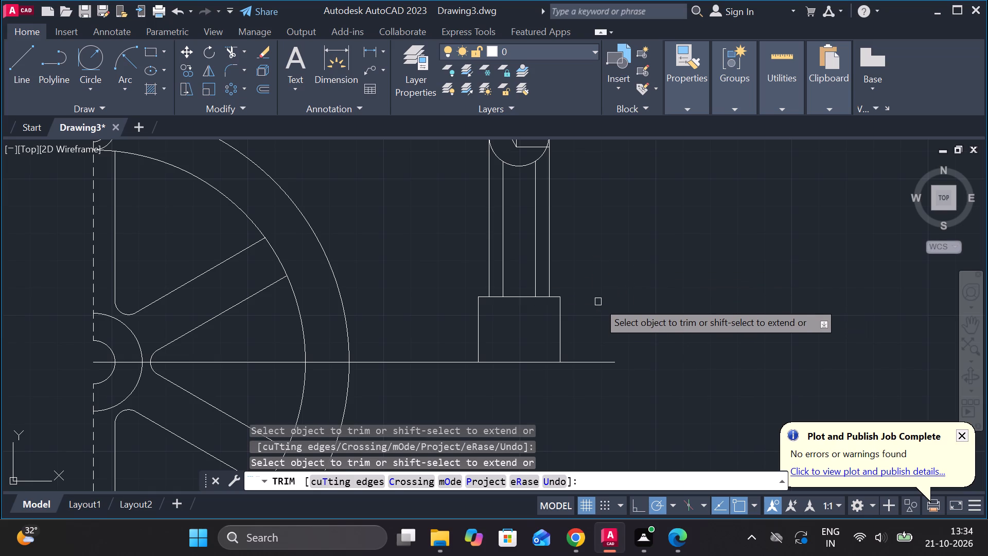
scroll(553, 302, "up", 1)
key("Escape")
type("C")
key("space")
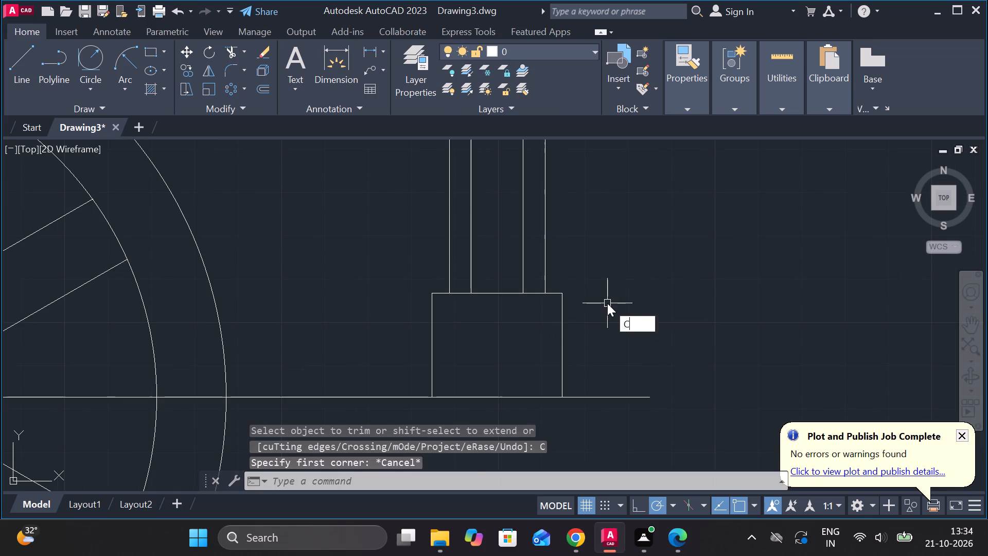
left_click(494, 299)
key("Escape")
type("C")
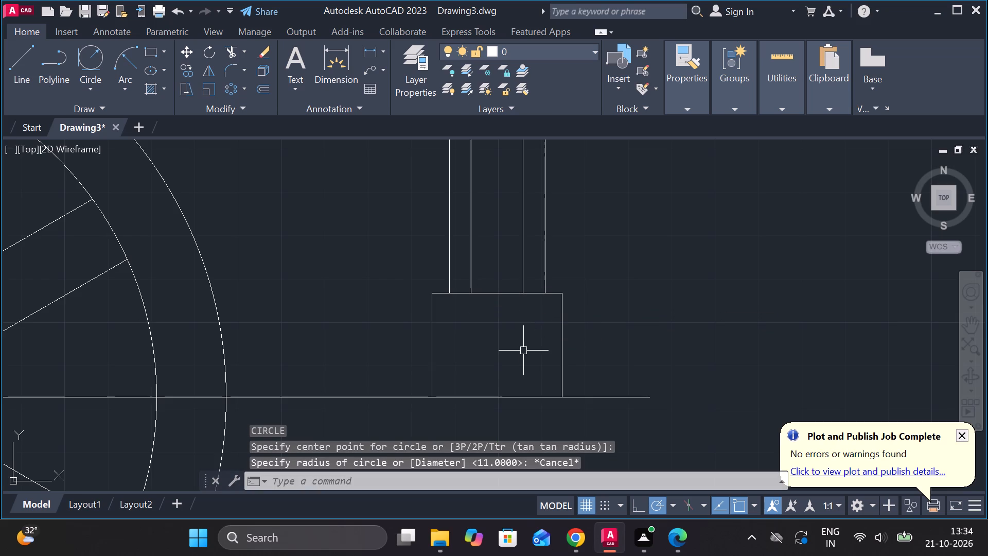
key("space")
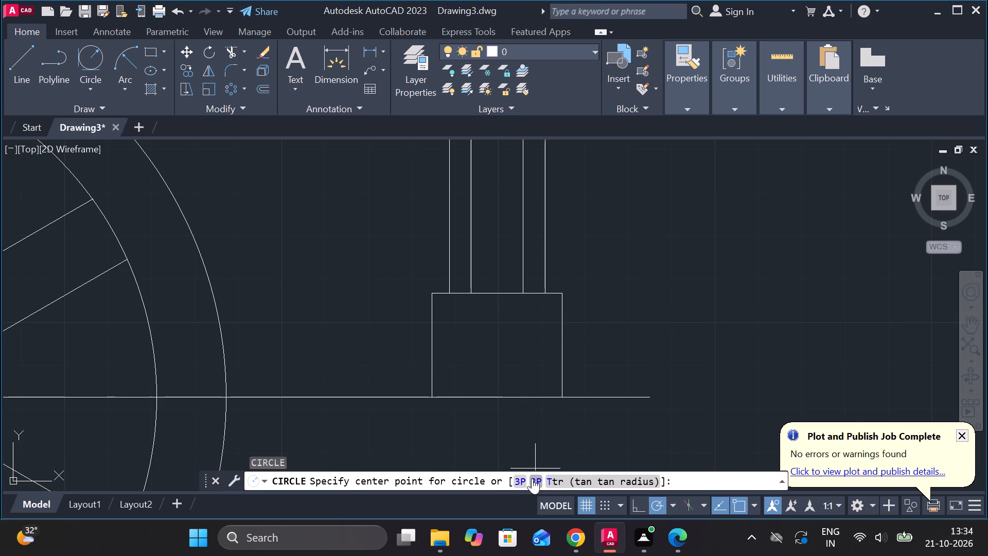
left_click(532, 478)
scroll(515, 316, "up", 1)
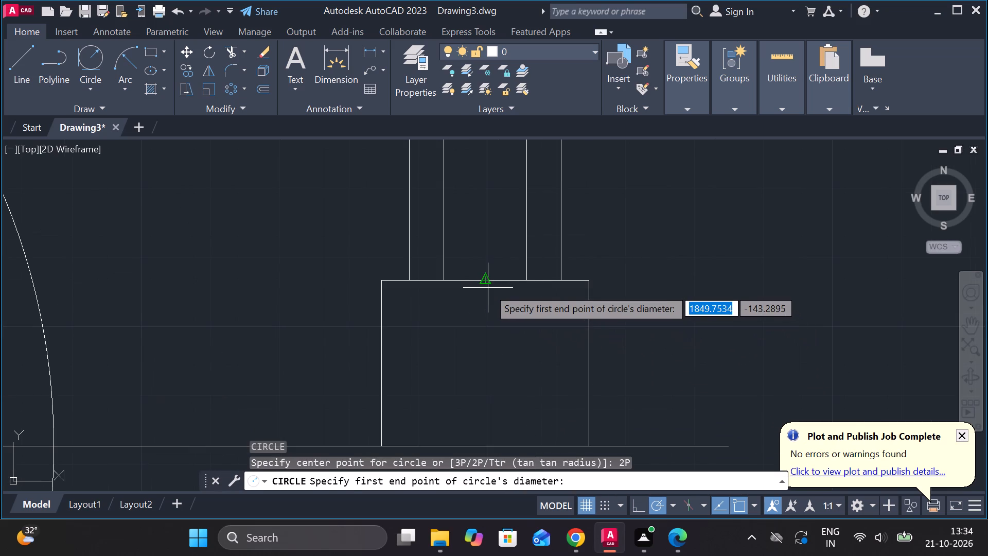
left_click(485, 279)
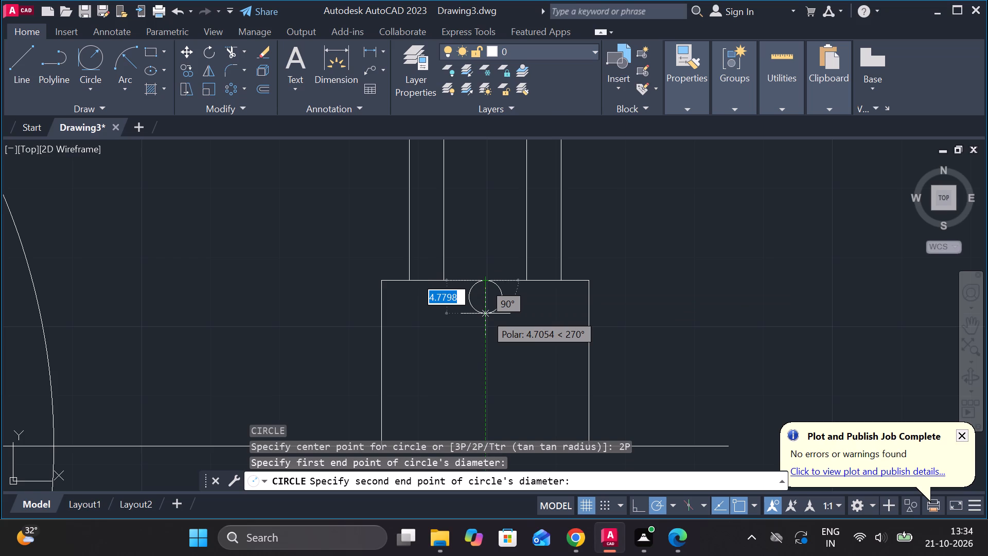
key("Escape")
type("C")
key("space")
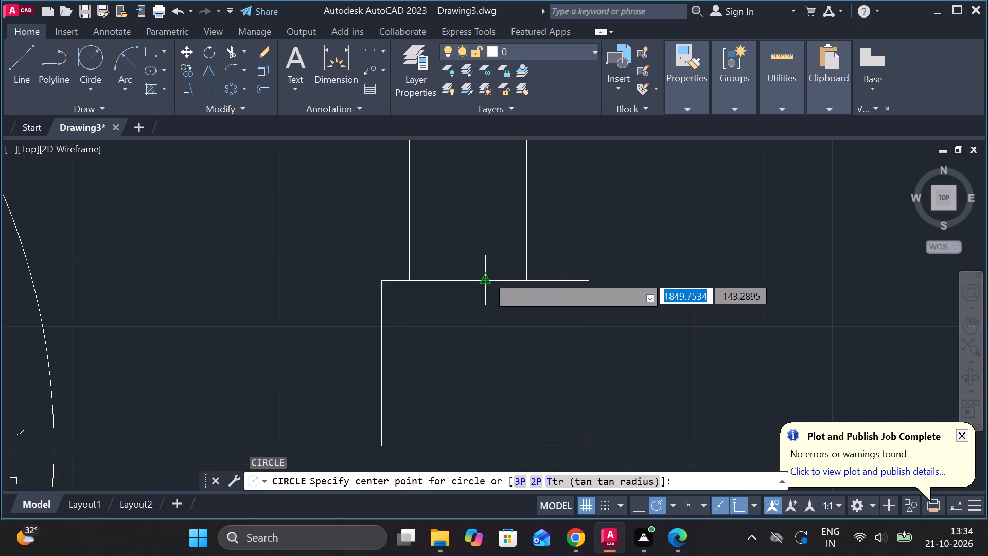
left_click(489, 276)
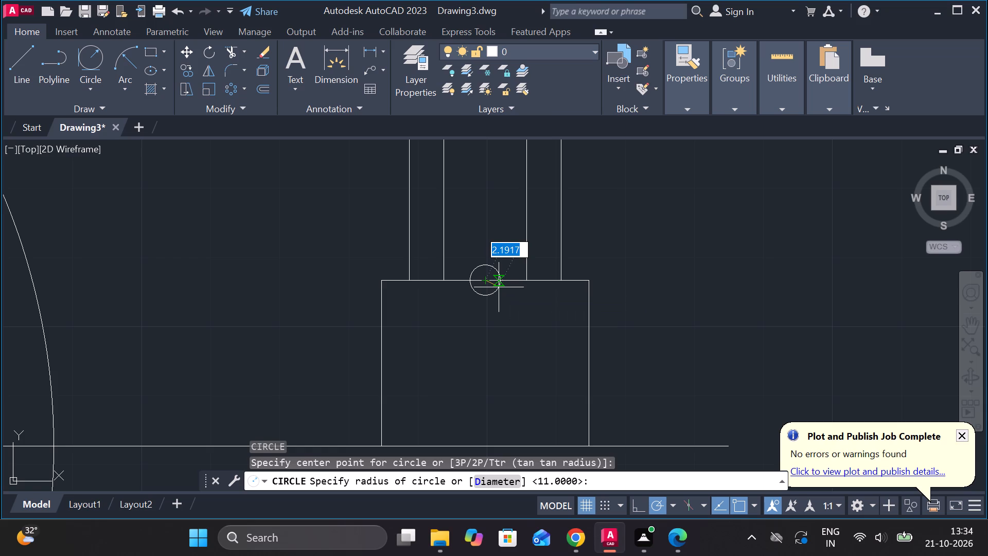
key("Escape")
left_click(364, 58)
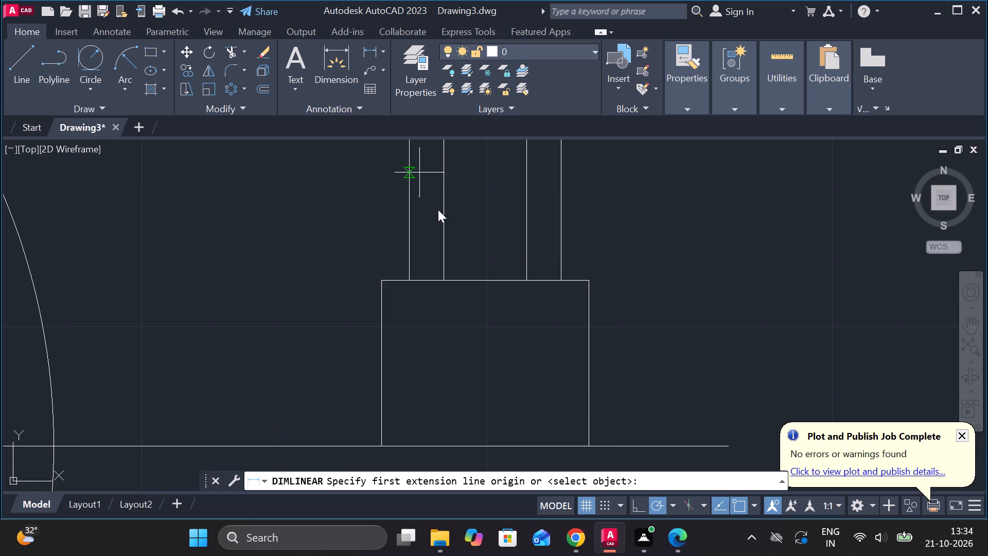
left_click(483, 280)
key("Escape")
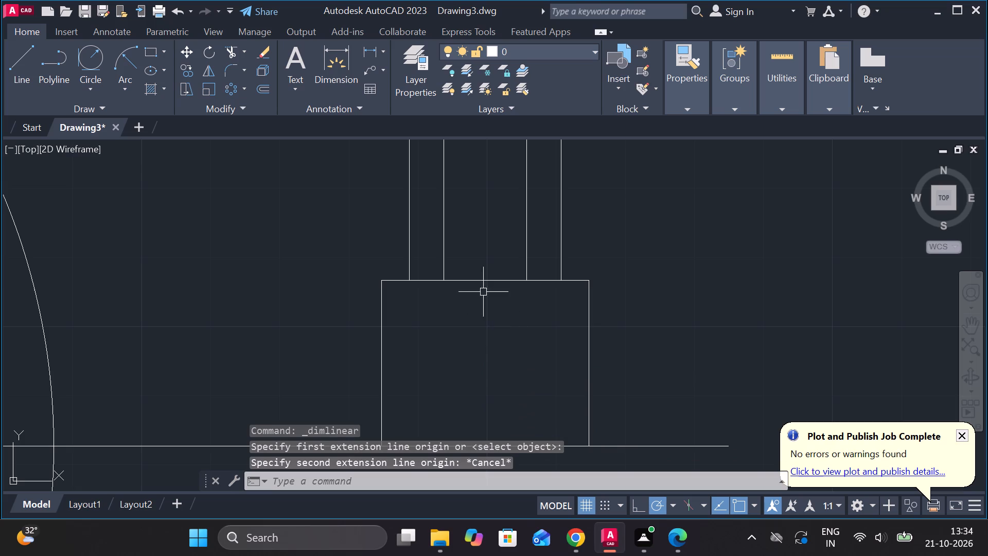
Offset the hub rectangle's top edge 4 units downward into the rectangle.
left_click(480, 279)
key("o")
key("Return")
key("Return")
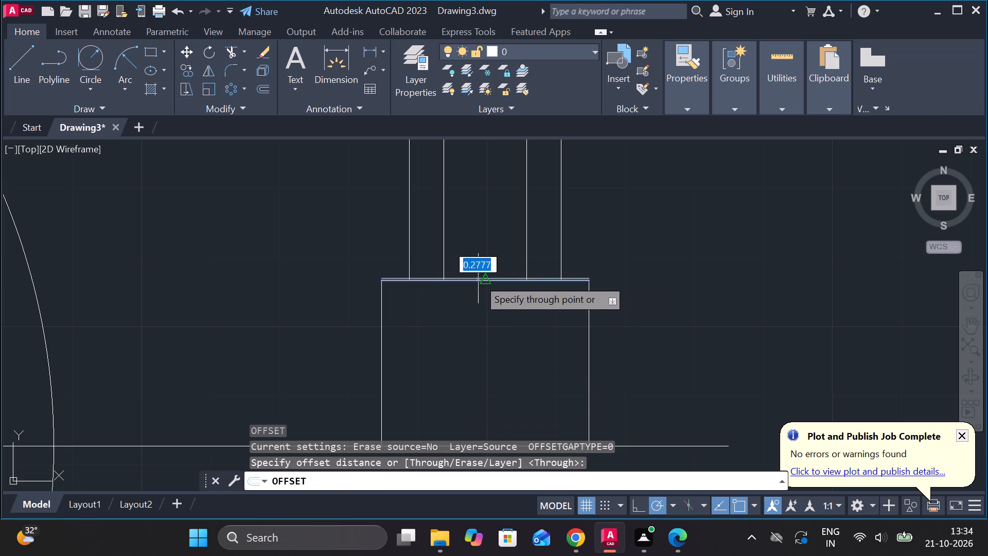
type("4")
key("space")
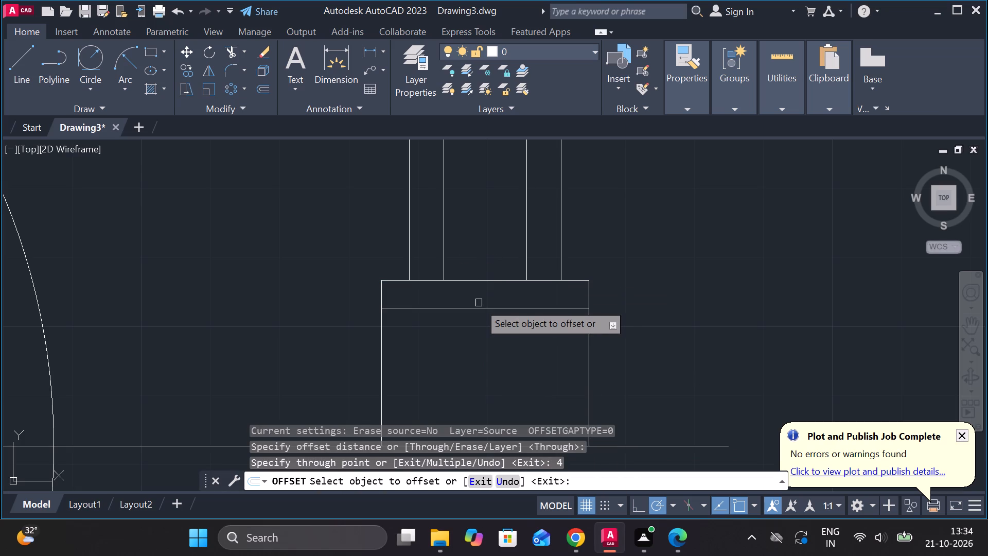
key("Escape")
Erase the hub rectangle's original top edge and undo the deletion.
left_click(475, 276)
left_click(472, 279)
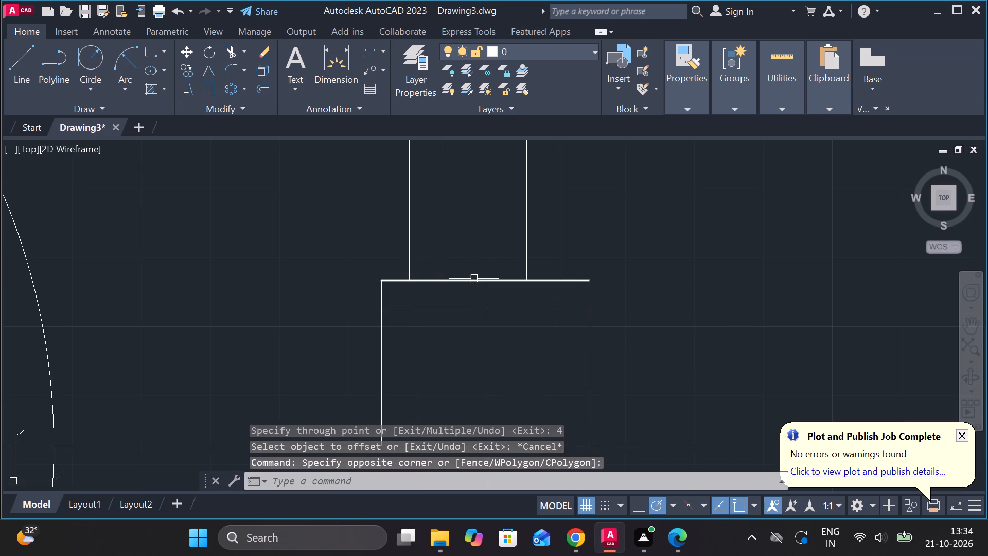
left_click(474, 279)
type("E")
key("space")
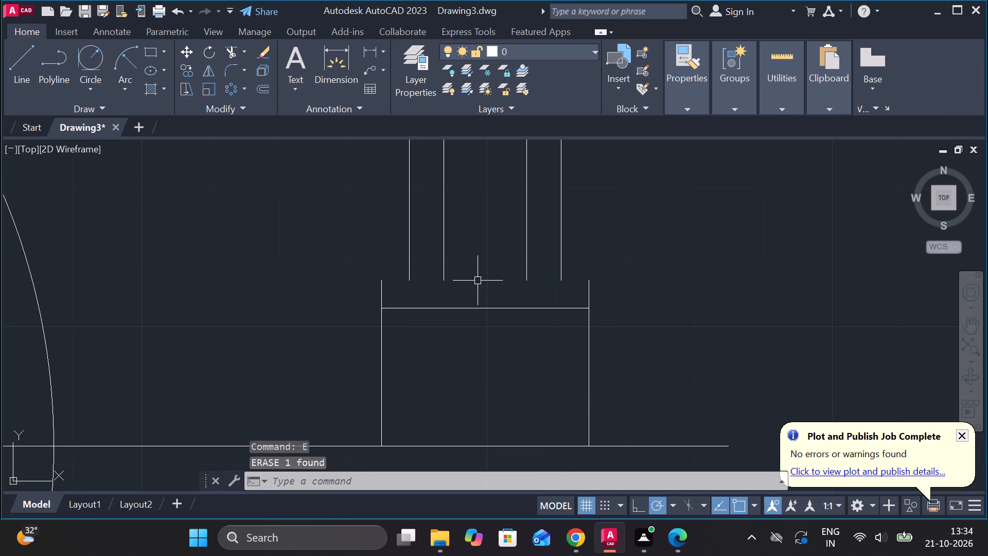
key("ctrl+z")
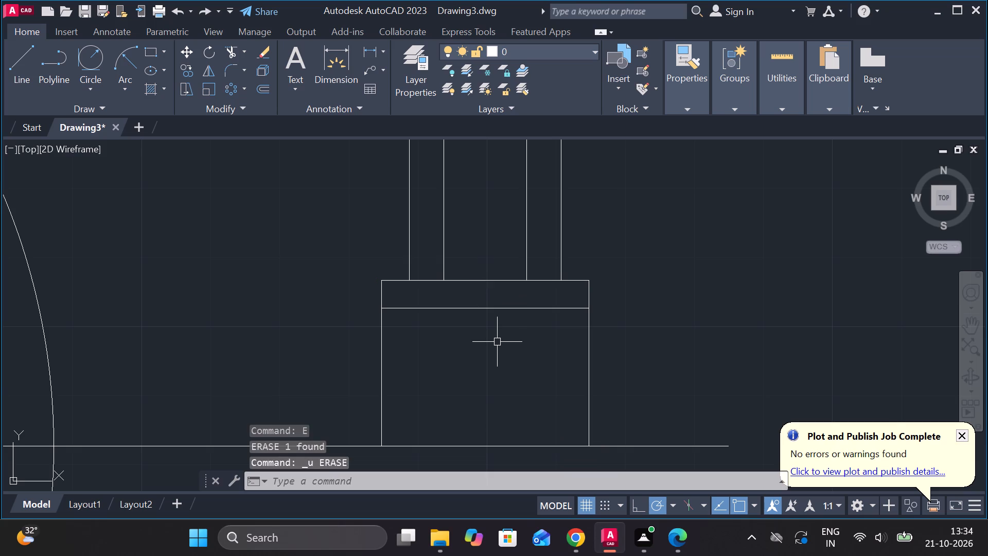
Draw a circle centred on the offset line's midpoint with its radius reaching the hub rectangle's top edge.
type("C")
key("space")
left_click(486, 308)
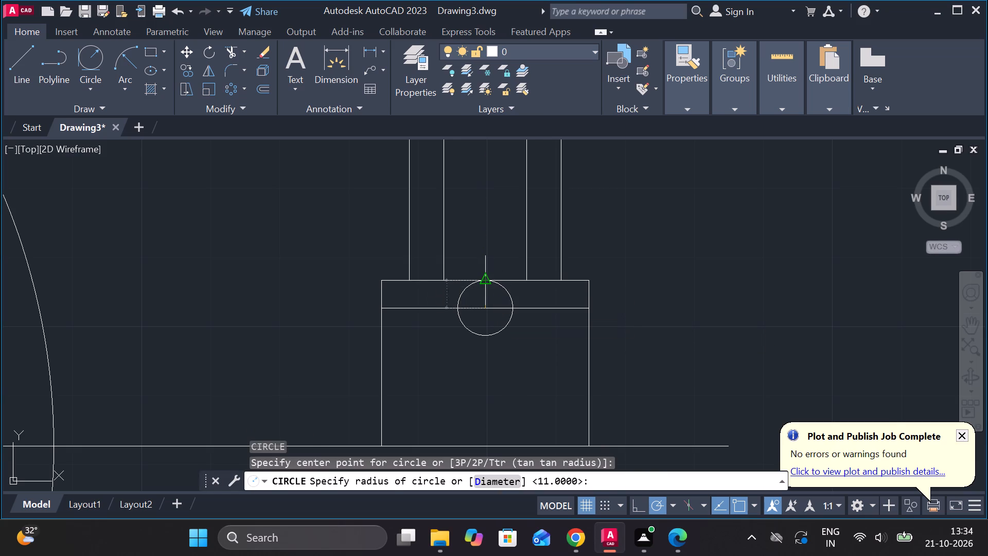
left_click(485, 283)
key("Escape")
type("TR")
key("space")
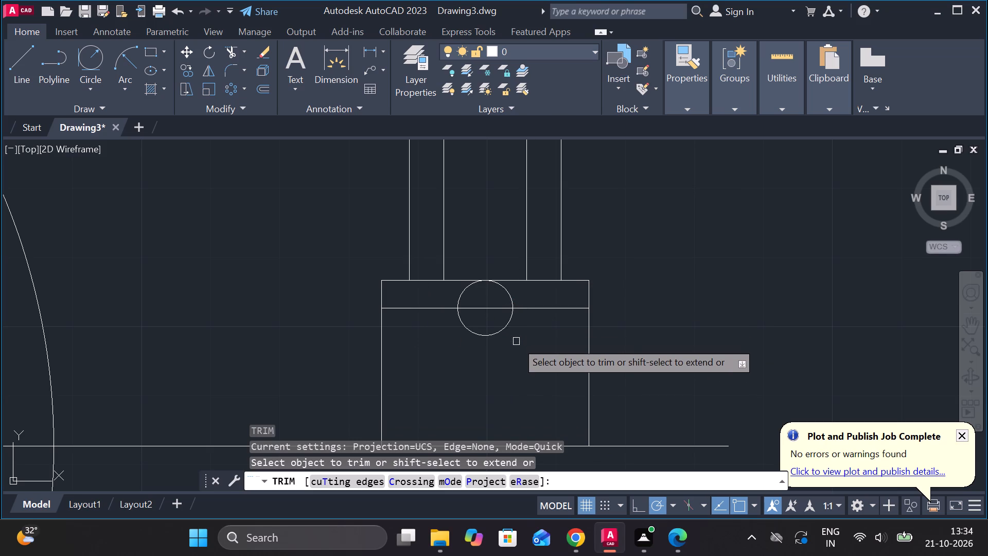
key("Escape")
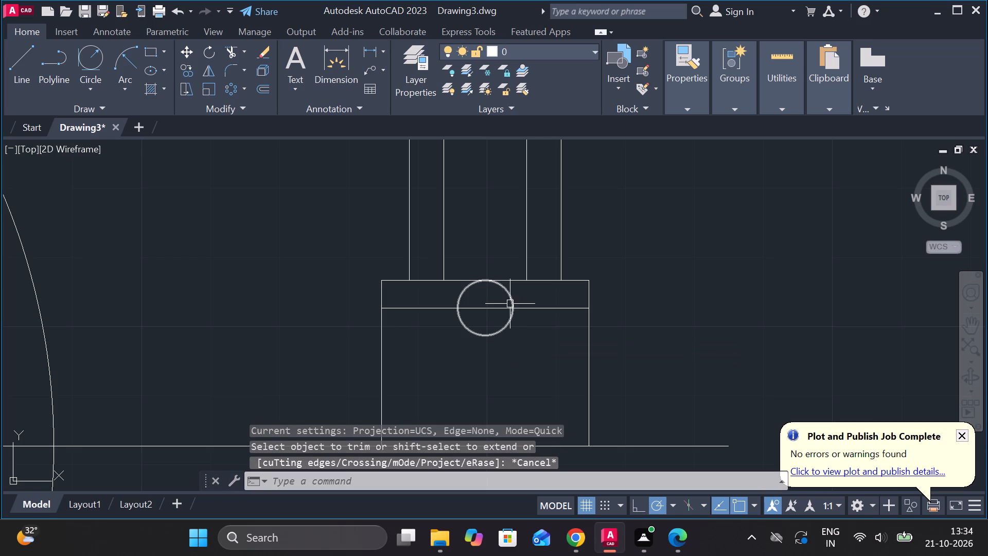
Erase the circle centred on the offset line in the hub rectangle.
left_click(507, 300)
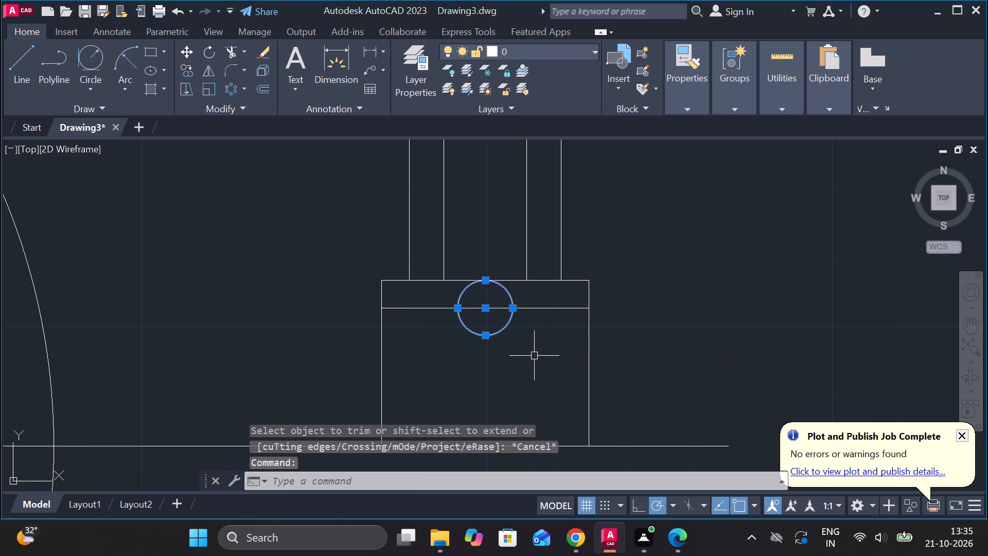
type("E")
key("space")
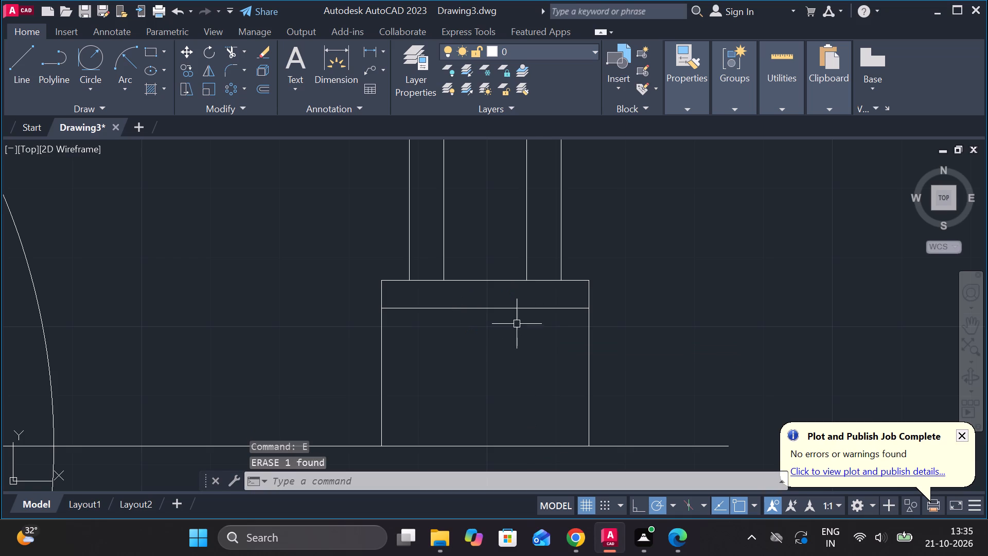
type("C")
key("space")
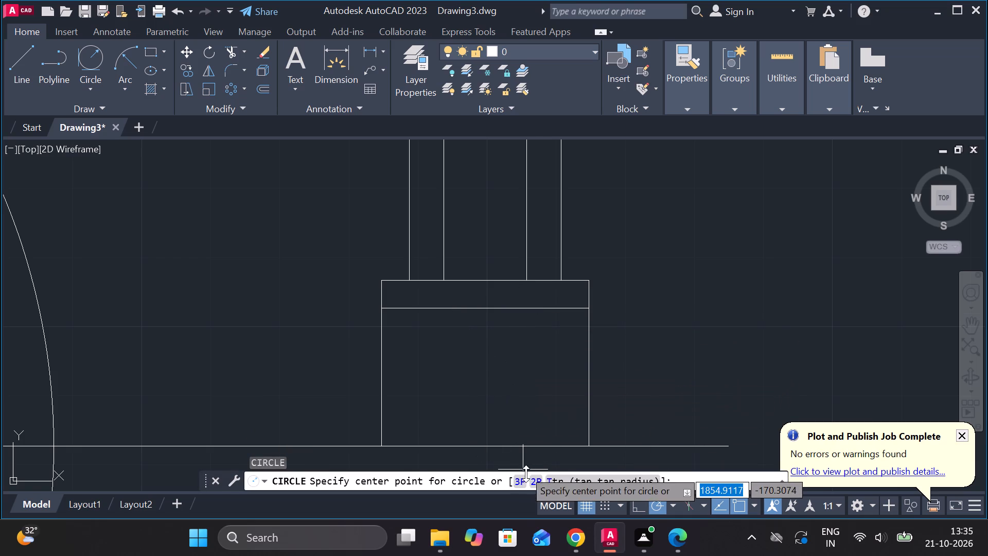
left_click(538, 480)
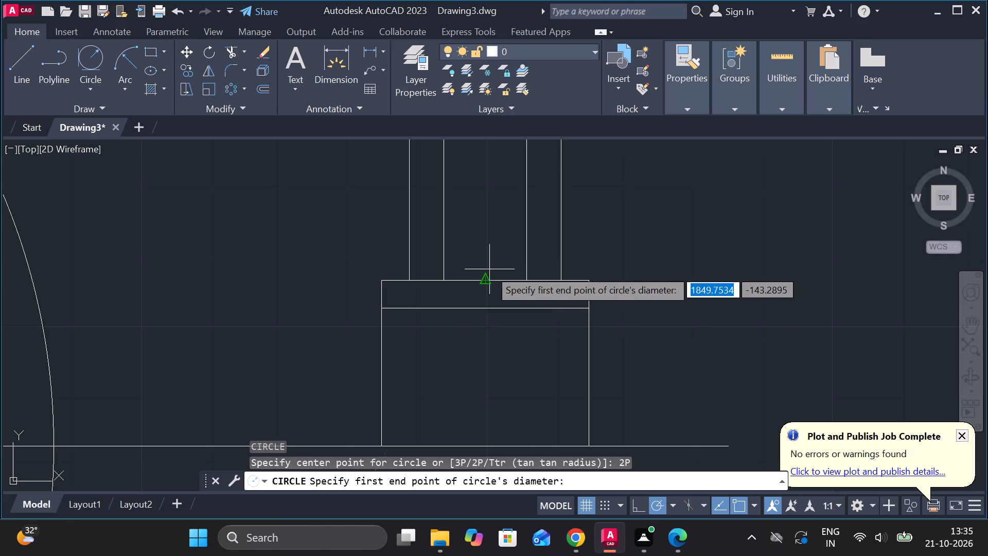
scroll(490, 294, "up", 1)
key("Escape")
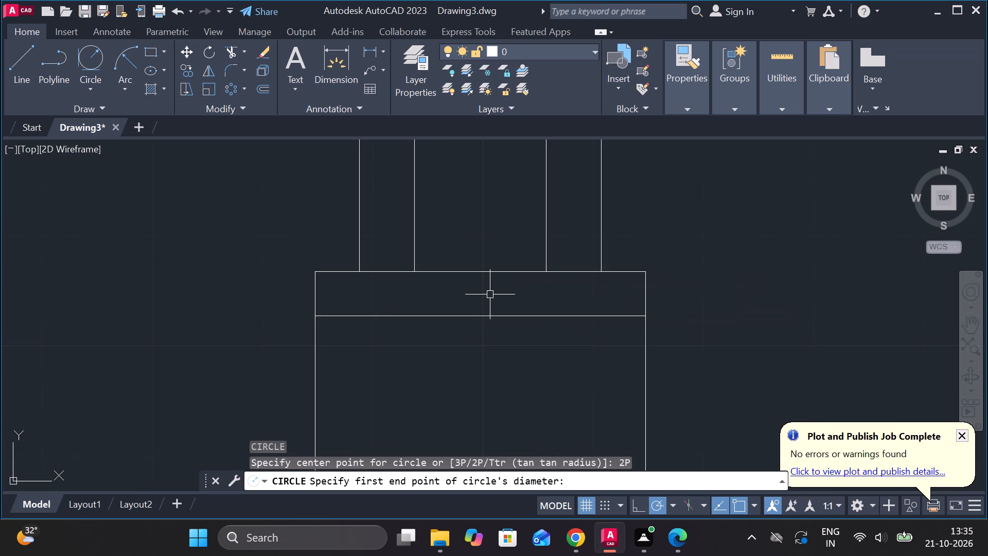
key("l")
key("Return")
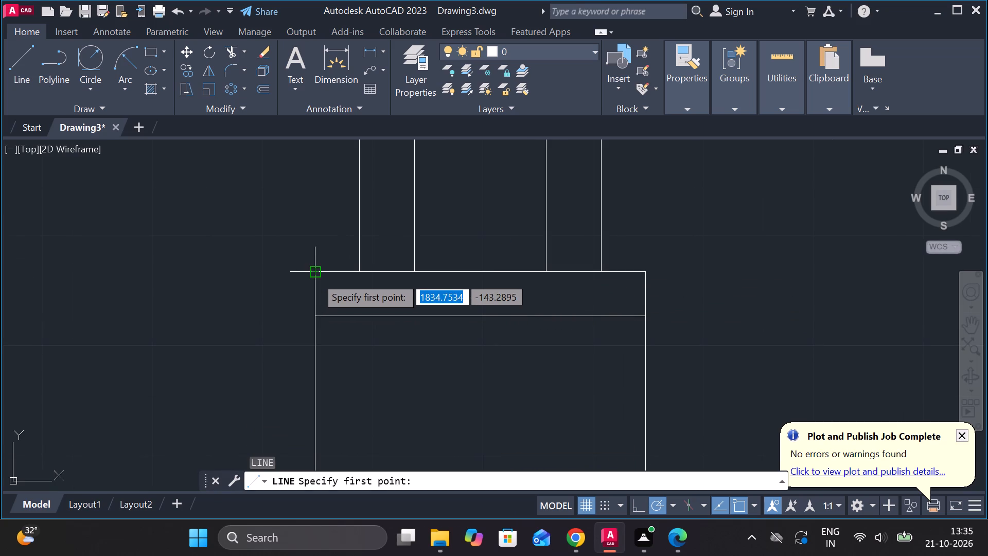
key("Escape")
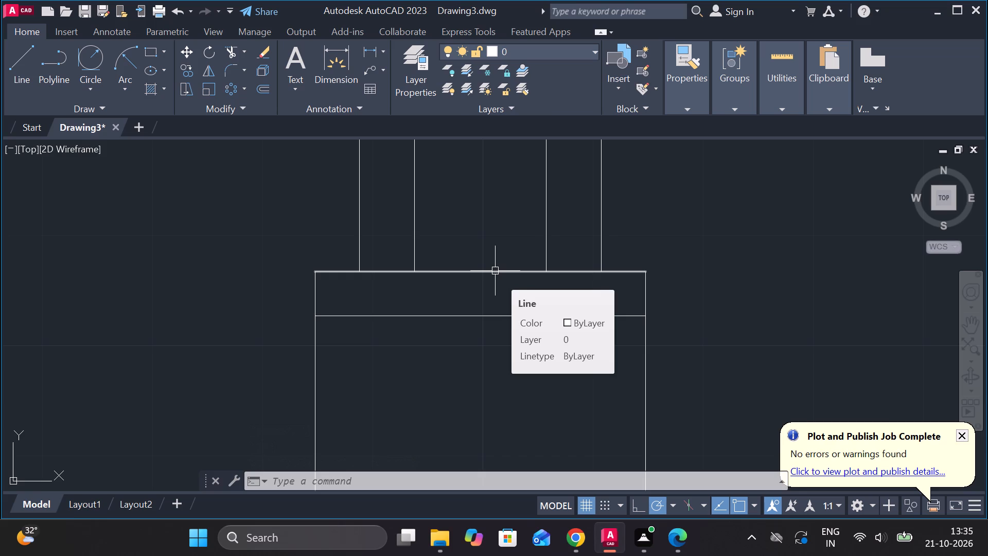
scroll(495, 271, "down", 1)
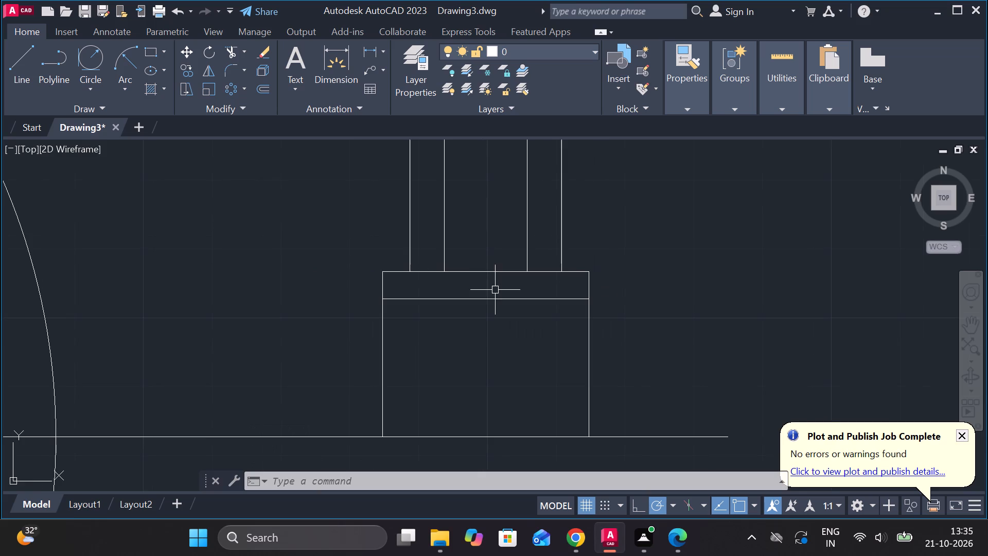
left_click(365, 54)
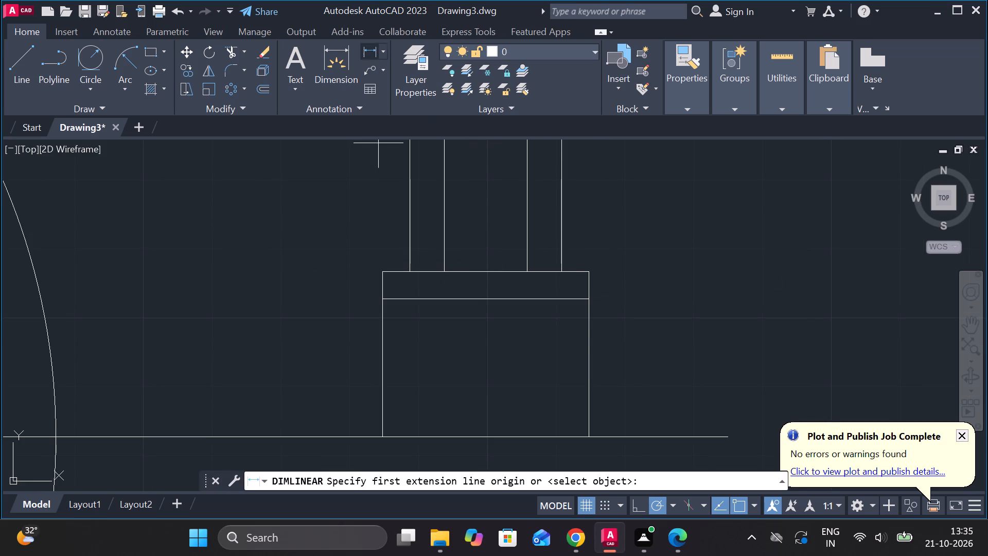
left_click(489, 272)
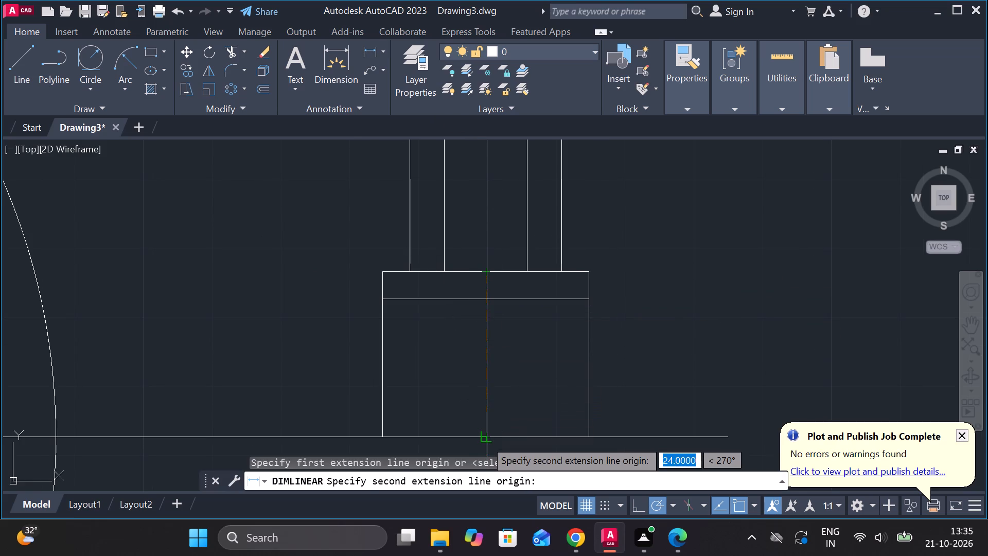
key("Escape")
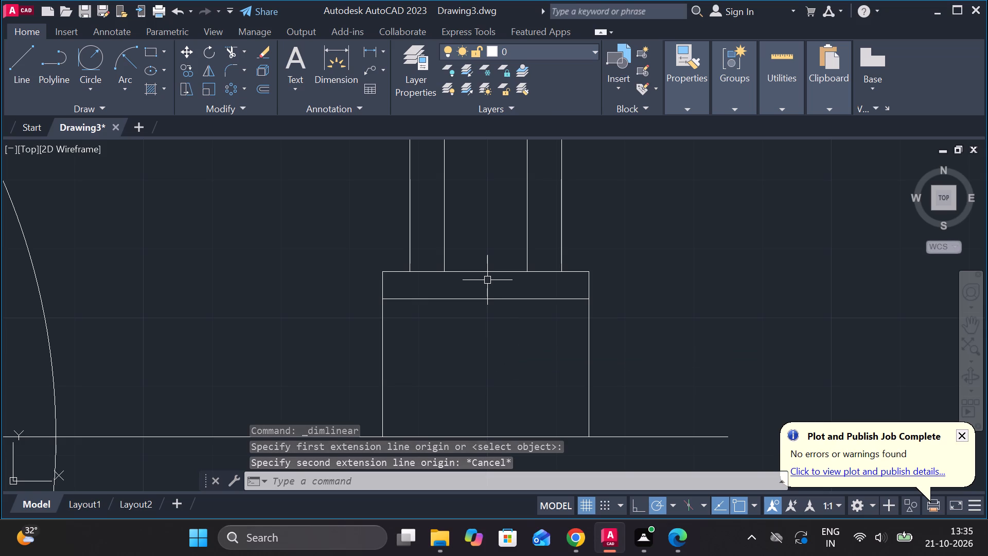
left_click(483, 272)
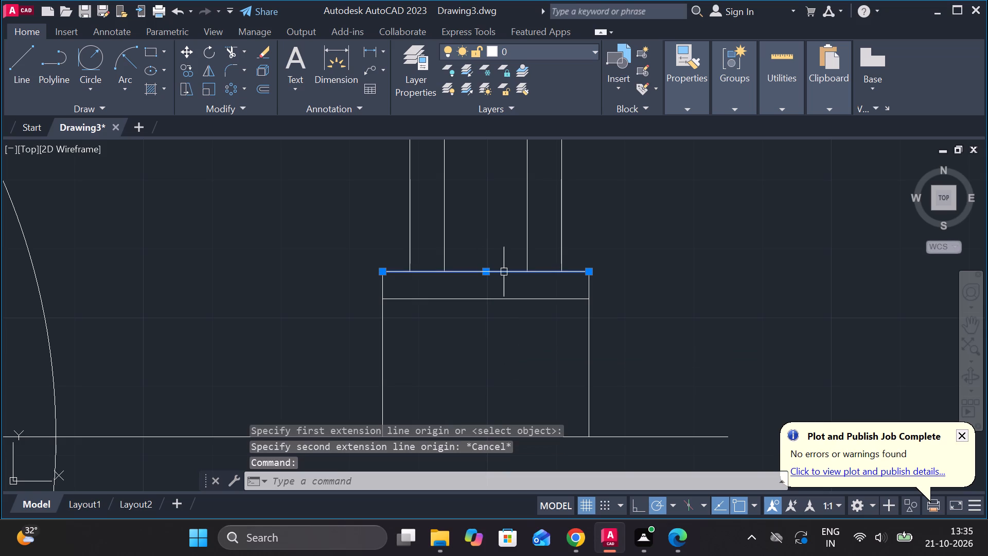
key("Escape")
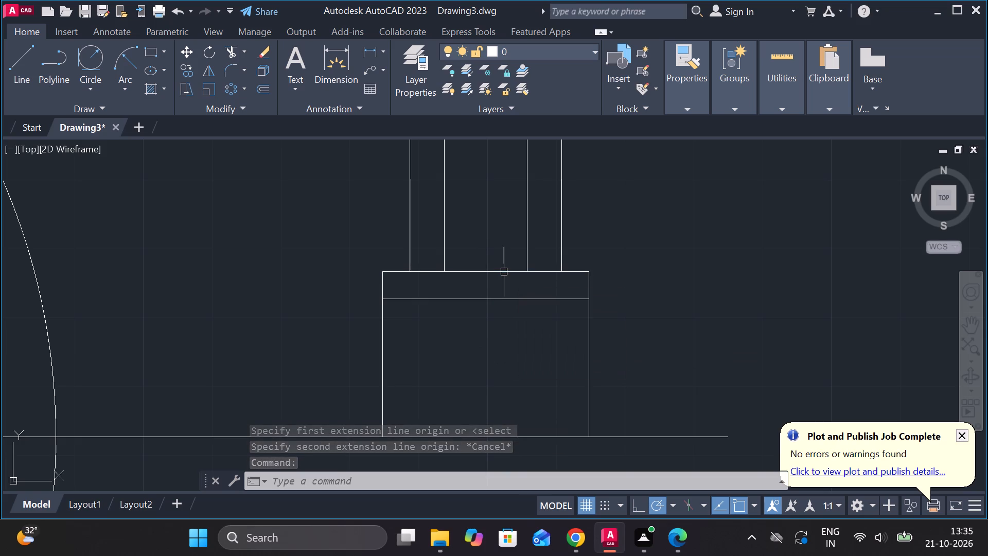
Draw a two-point circle spanning from the midpoint of the hub rectangle's top edge straight down to the offset line.
type("C")
key("space")
left_click(531, 475)
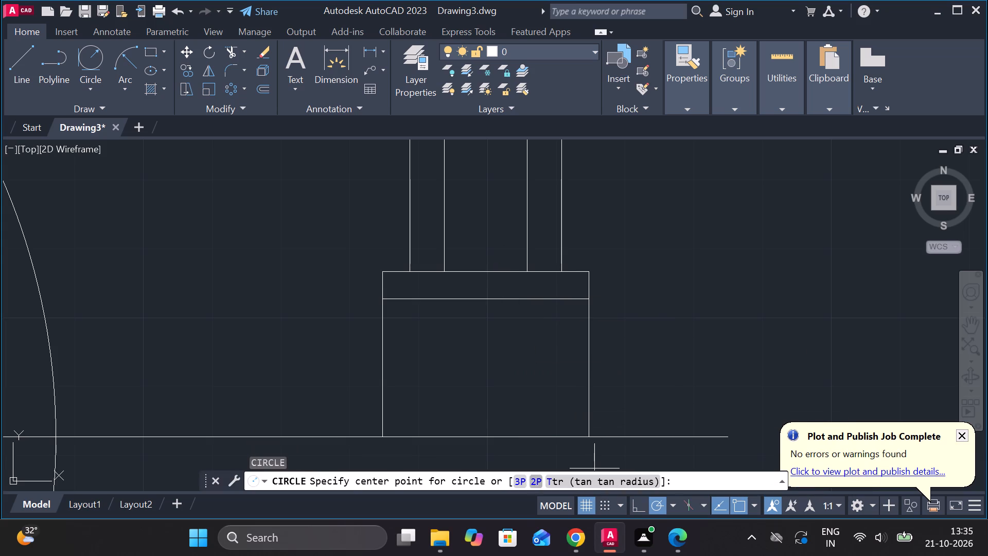
left_click(483, 269)
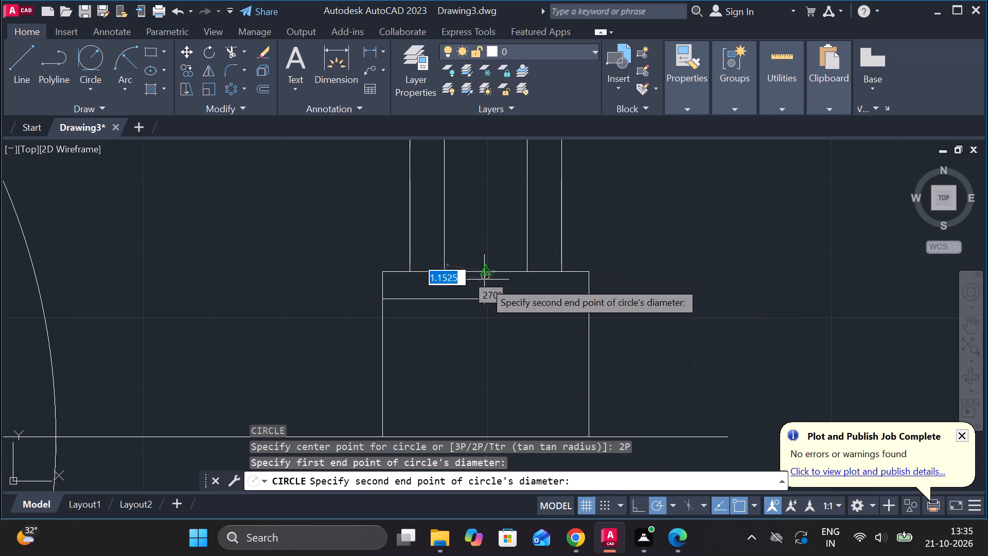
left_click(485, 299)
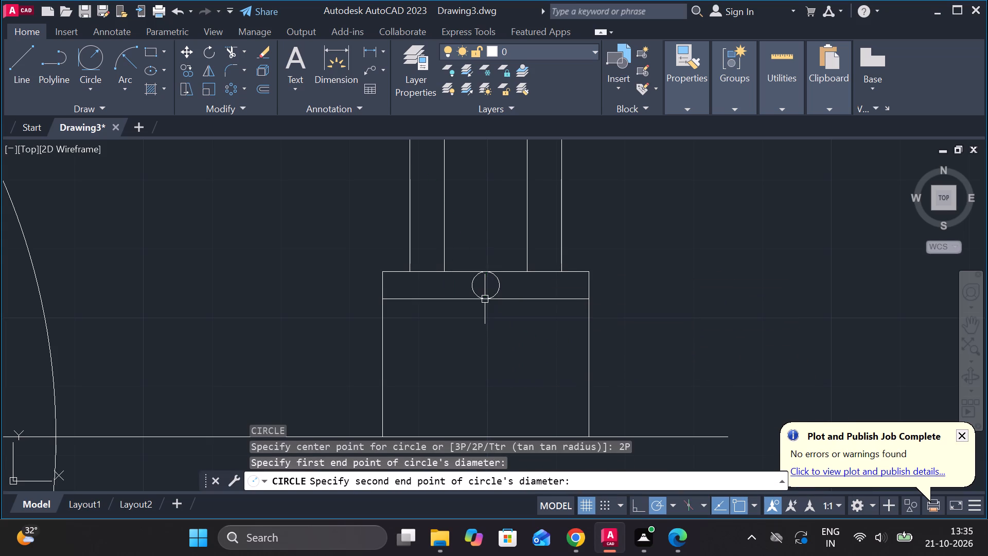
key("Escape")
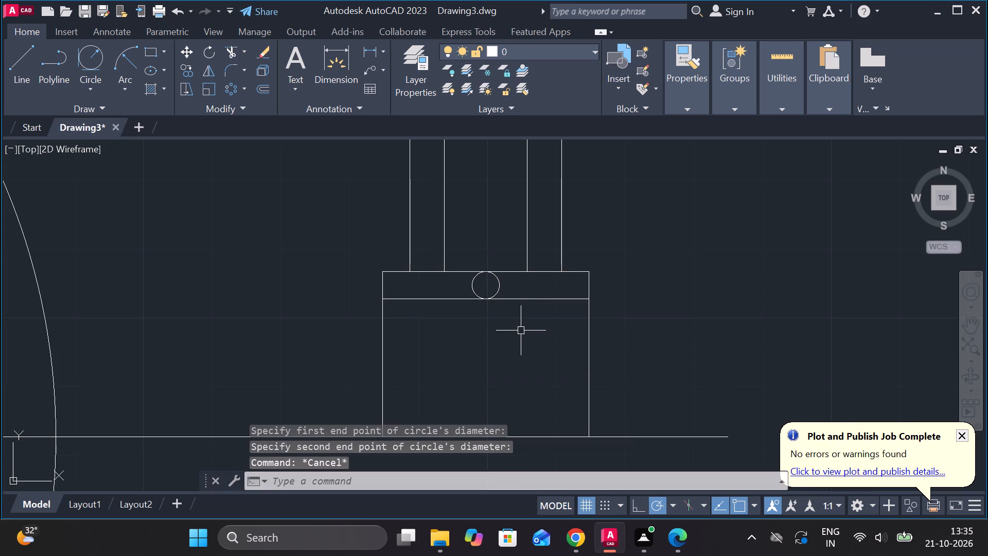
Trim away the hub rectangle's original top edge and both side-edge stubs above the offset line.
type("TR")
key("space")
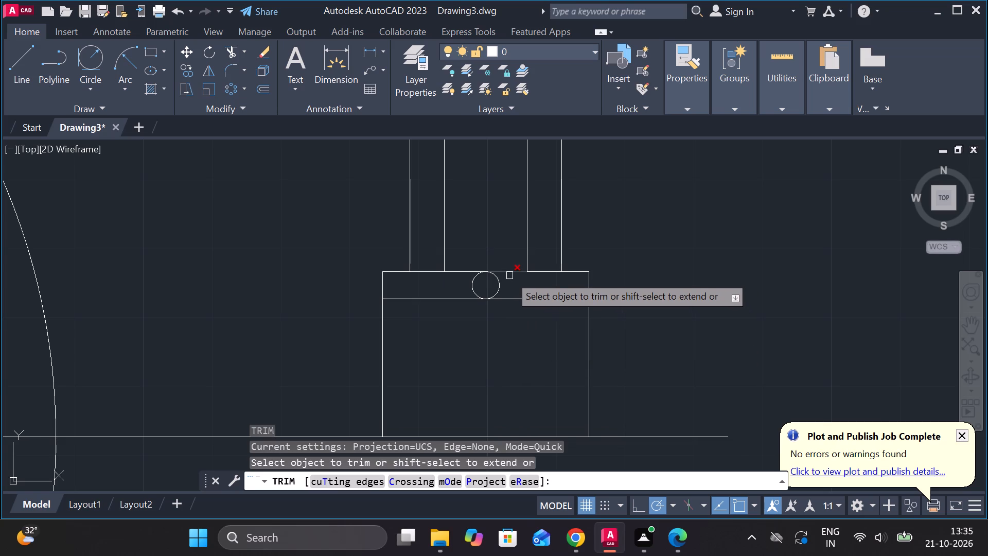
left_click(509, 275)
left_click(574, 271)
left_click(556, 271)
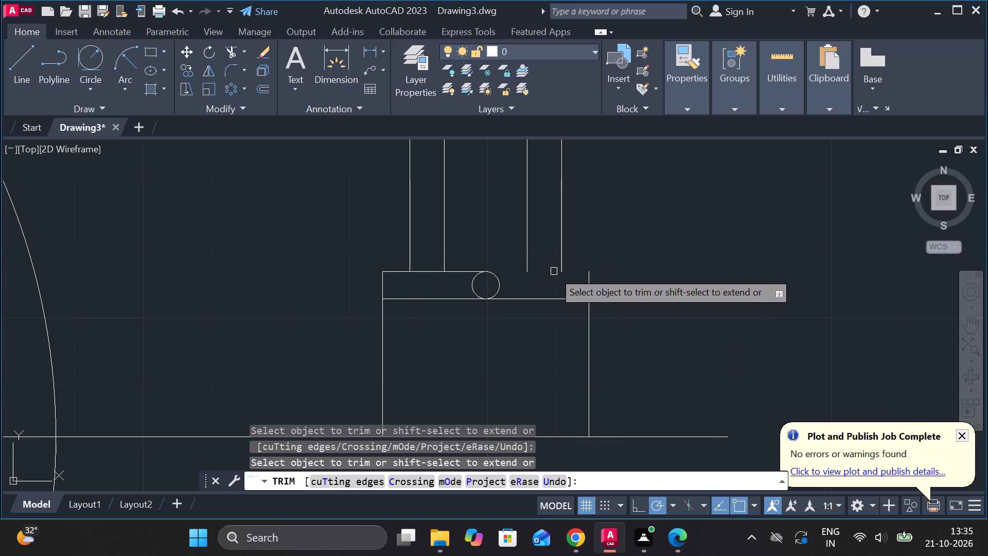
left_click(590, 279)
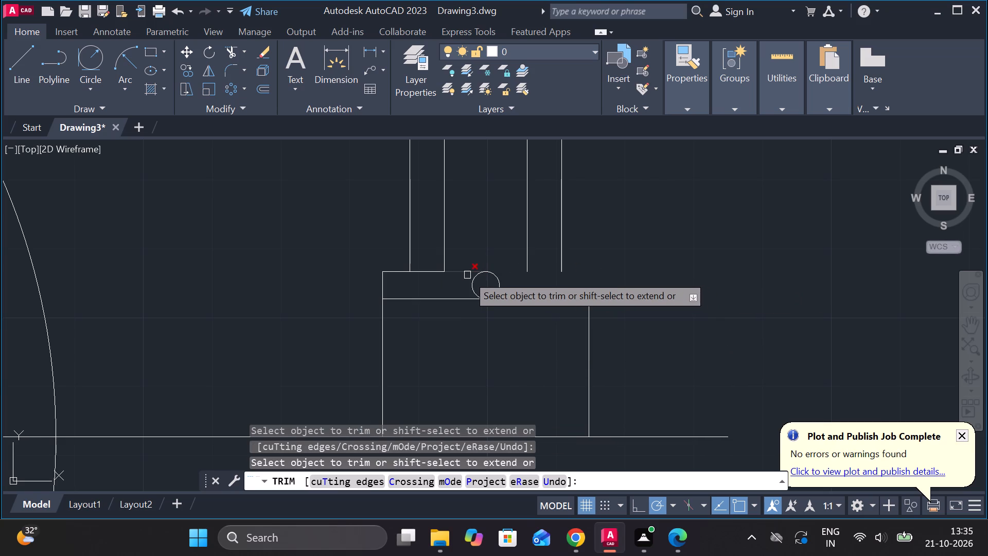
left_click(467, 275)
left_click(400, 273)
left_click(426, 272)
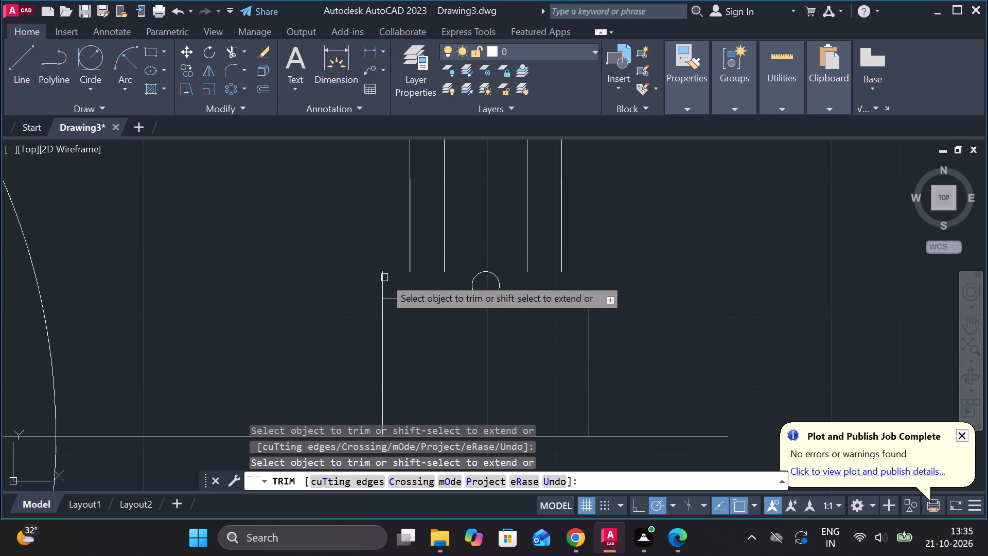
left_click(384, 277)
key("Escape")
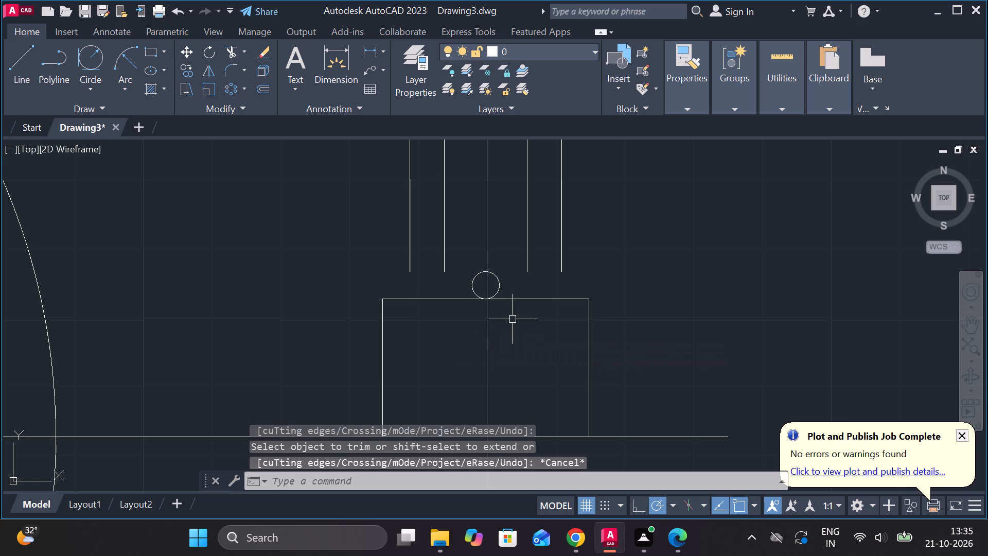
Draw a line from the circle's right quadrant across to below the inner right vertical line, and down to the hub's top edge.
key("l")
key("Return")
scroll(509, 288, "up", 1)
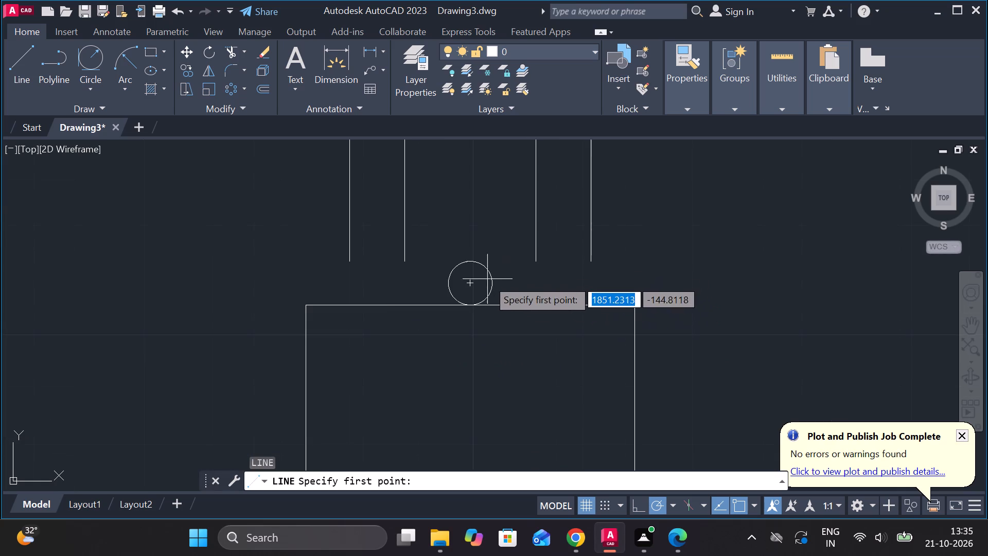
left_click(496, 281)
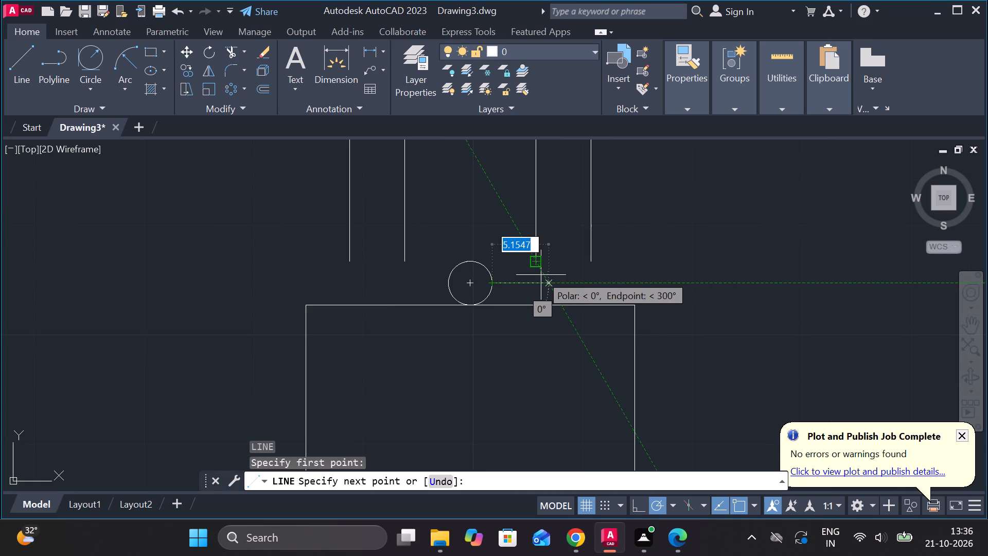
left_click(534, 275)
left_click(534, 312)
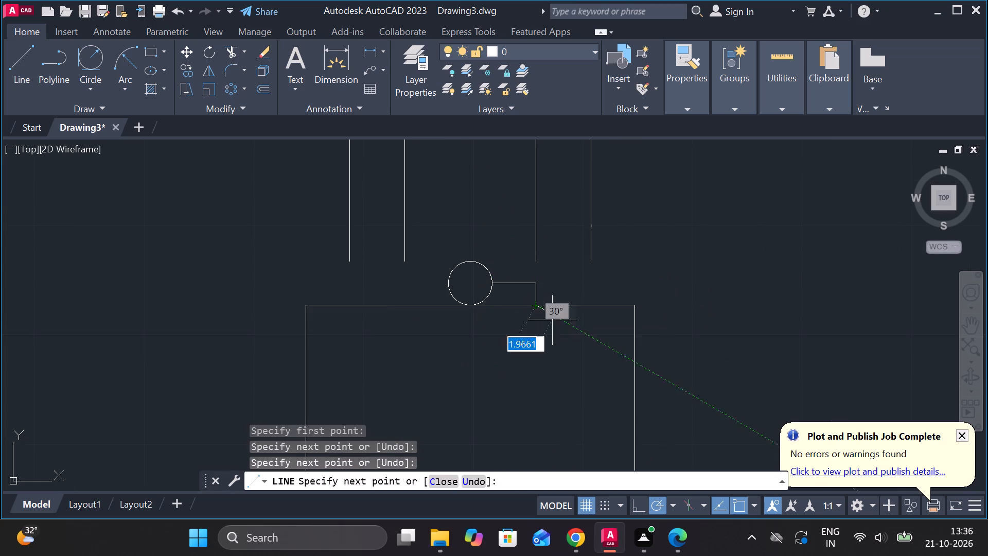
key("Escape")
Draw the left step lines: a vertical below the inner left vertical line crossing the hub's top edge, and a horizontal to the circle's left quadrant.
key("space")
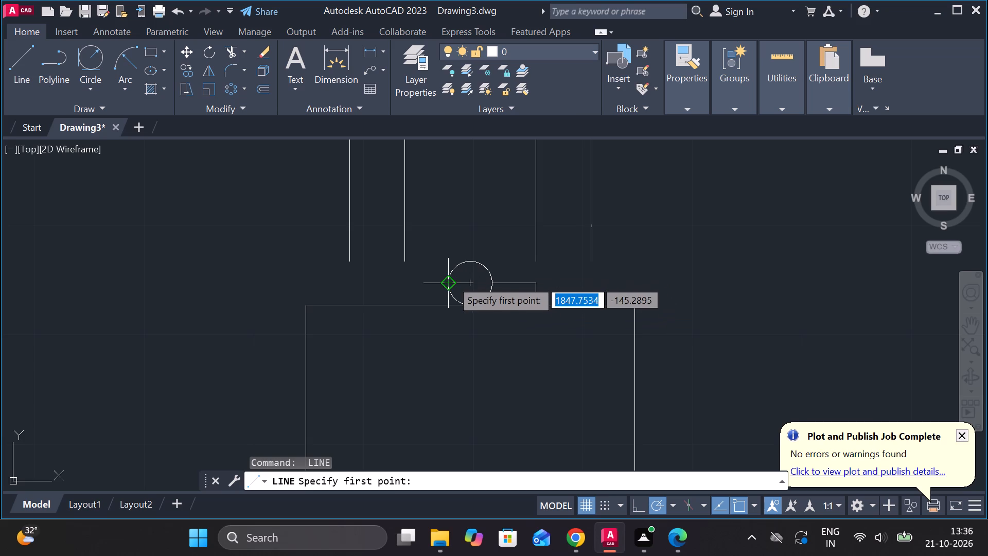
left_click(404, 288)
left_click(410, 324)
key("Escape")
key("space")
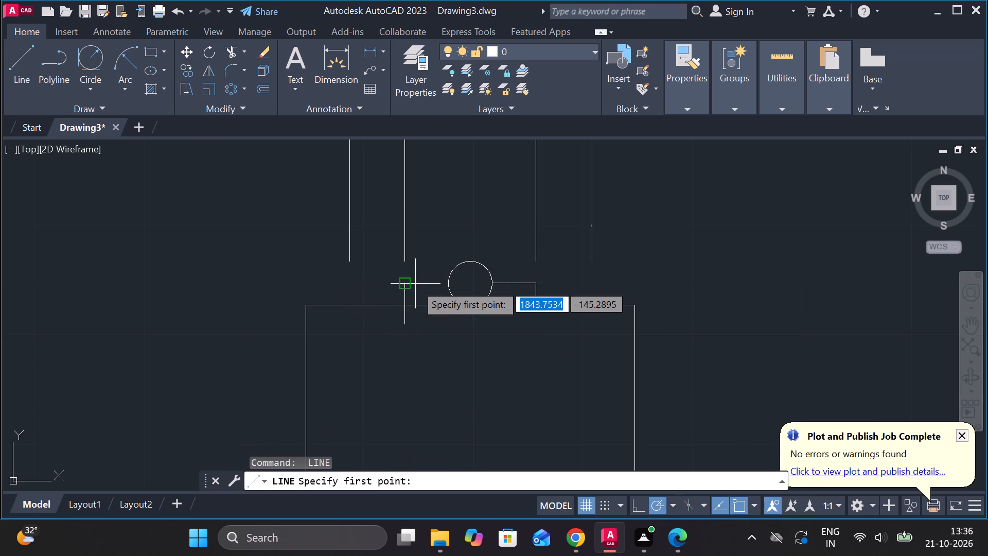
left_click(415, 284)
left_click(443, 284)
key("Escape")
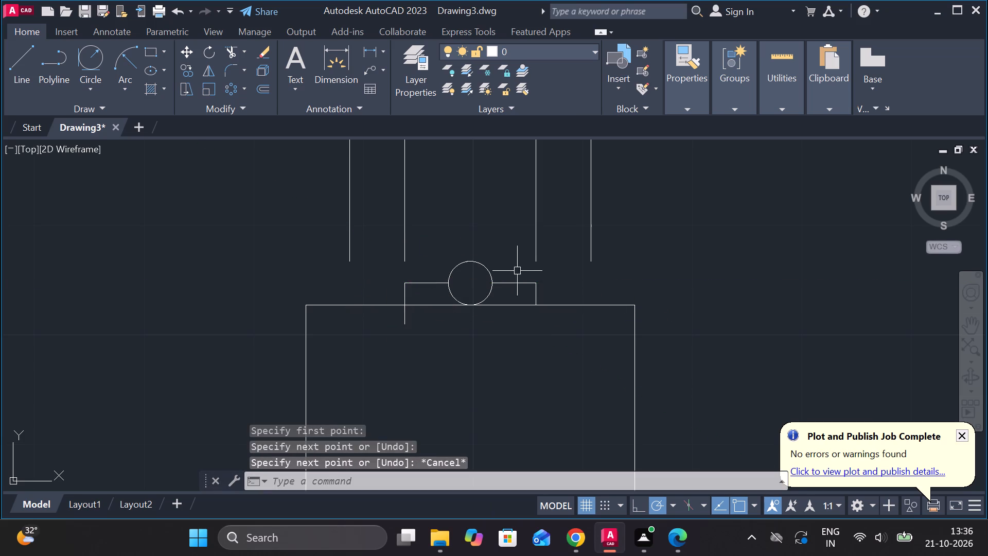
Trim the circle's lower half, the hub edge between the step lines, and the left step line's overhang.
type("TR")
key("space")
left_click(482, 308)
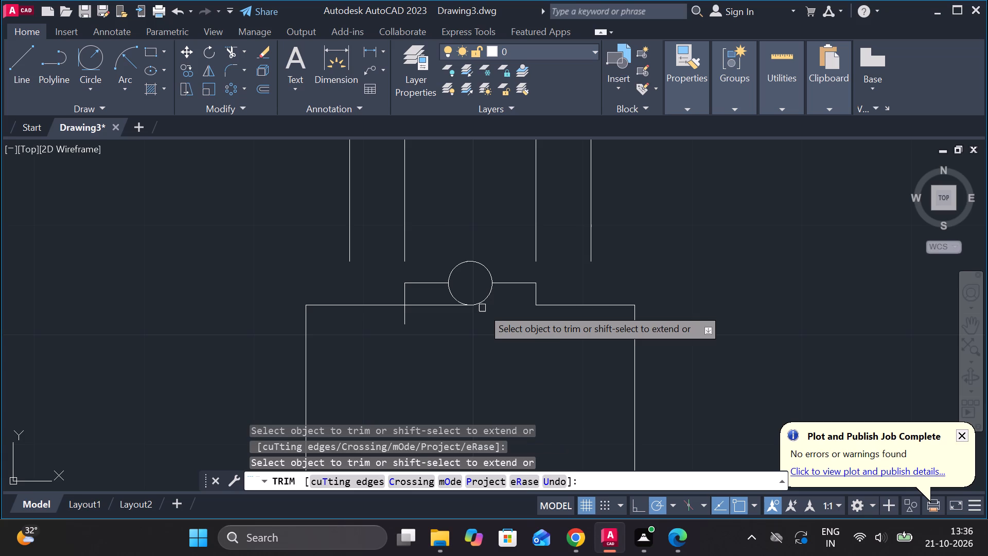
left_click(472, 306)
left_click(459, 300)
left_click(444, 305)
left_click(407, 321)
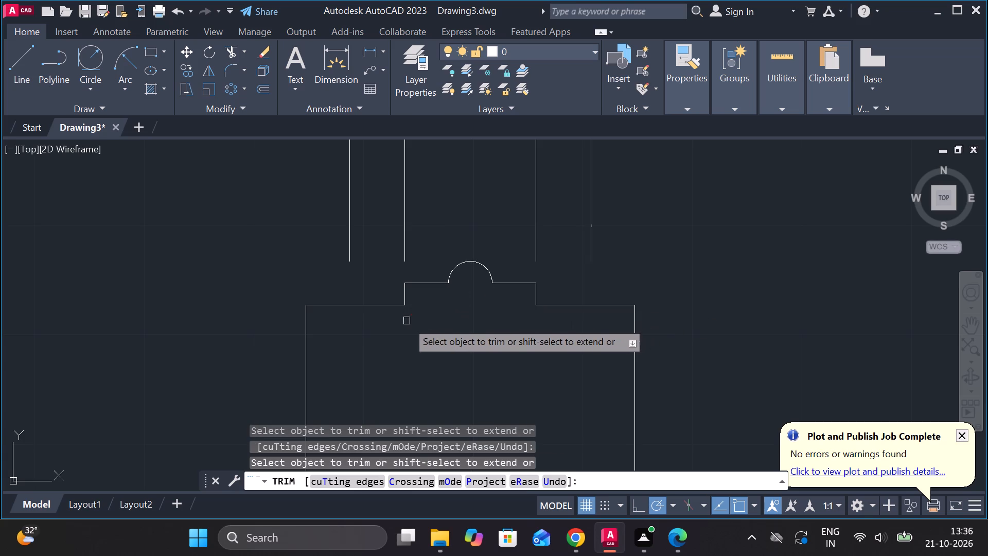
key("Escape")
Extend the four vertical lines of the side view down to the stepped hub profile.
type("EX")
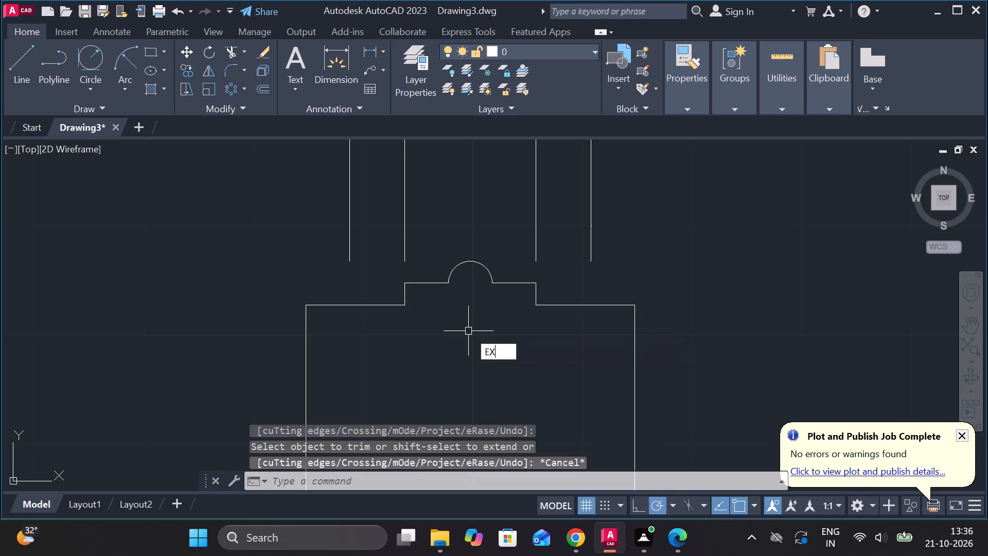
key("space")
left_click(350, 240)
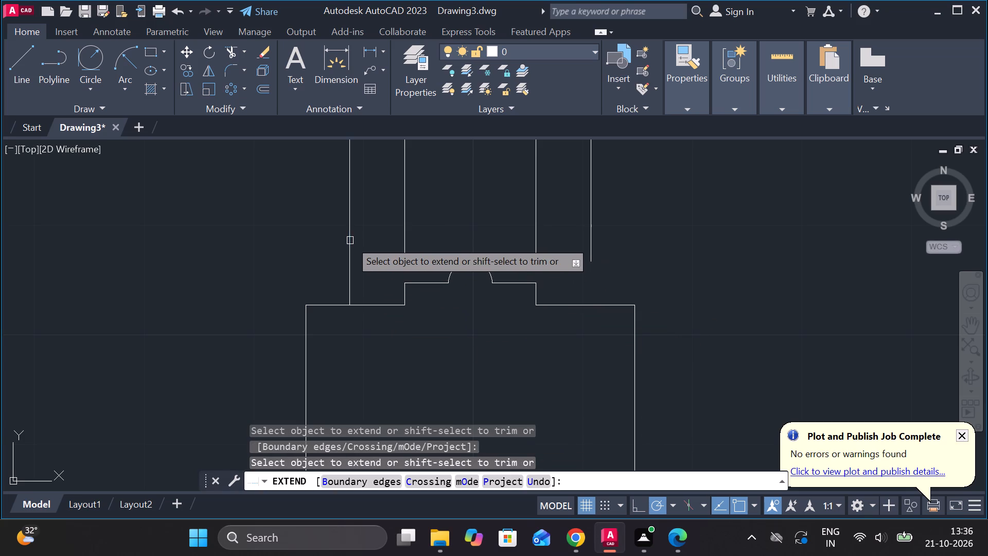
left_click(401, 237)
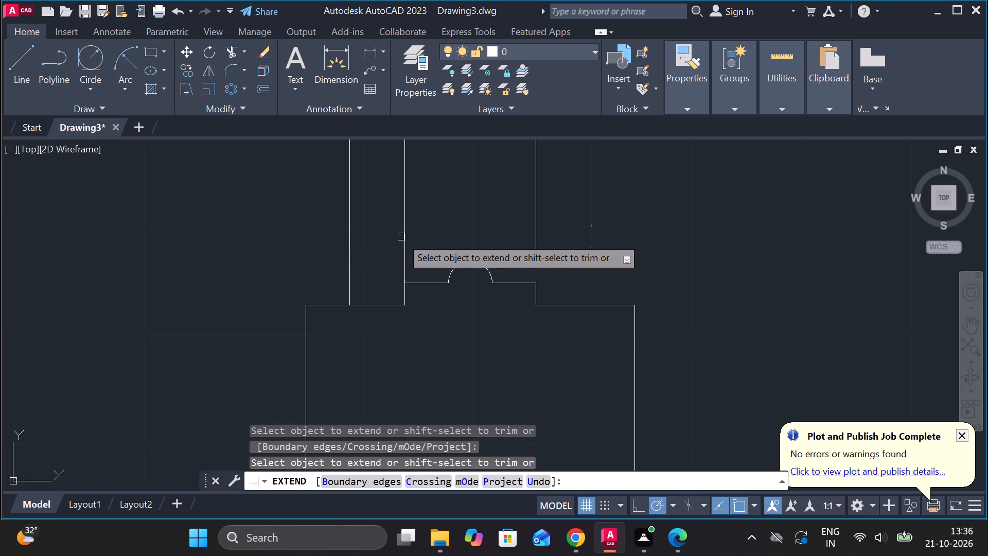
left_click(540, 232)
left_click(525, 234)
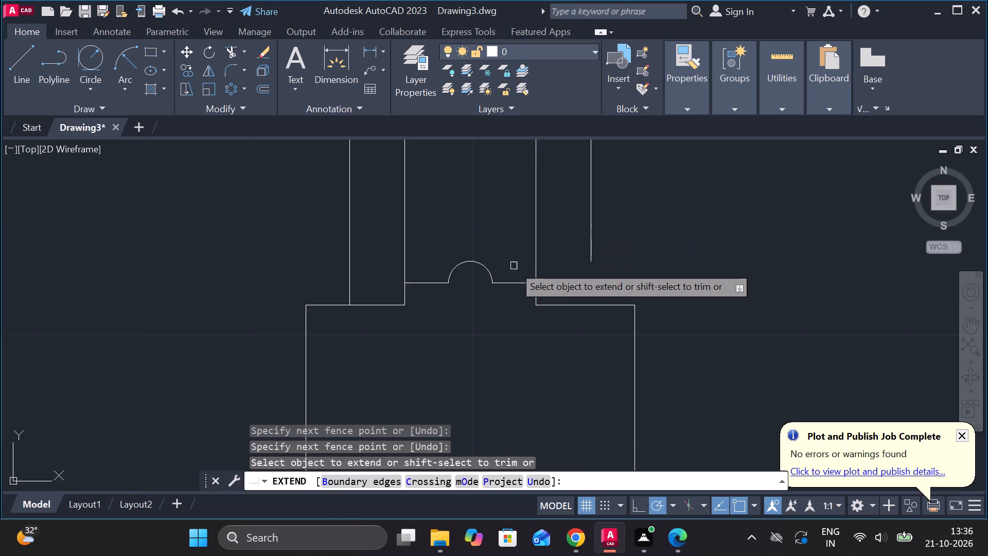
scroll(514, 266, "down", 3)
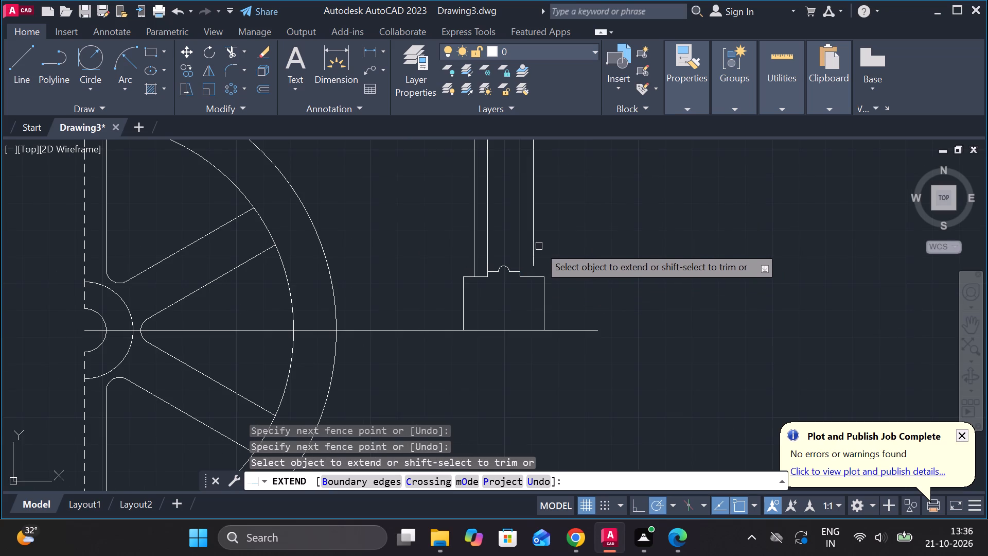
left_click(534, 242)
scroll(546, 404, "down", 1)
key("Escape")
Mirror the side view's upper half about the horizontal centre line, keeping the source objects.
scroll(605, 363, "down", 1)
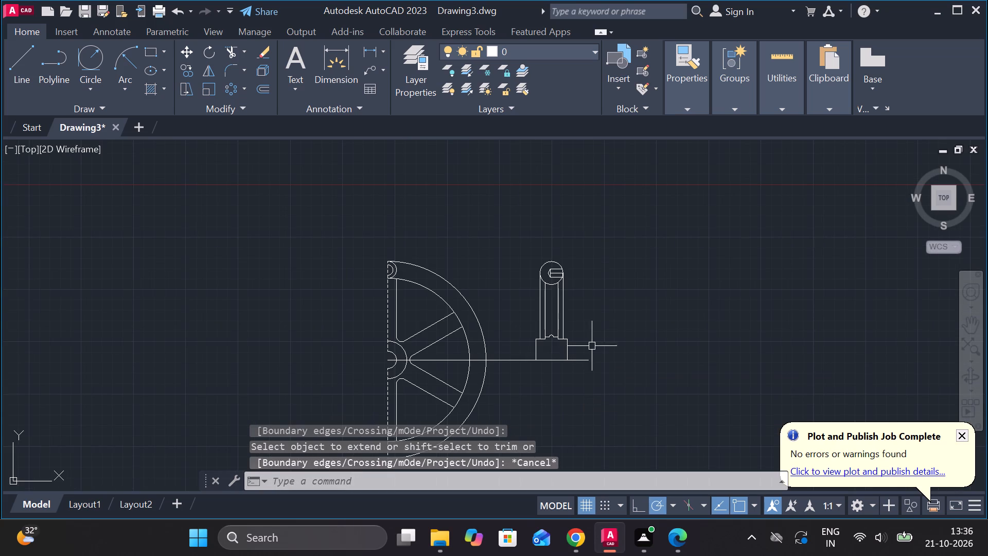
left_click_drag(504, 245, 516, 260)
left_click(602, 375)
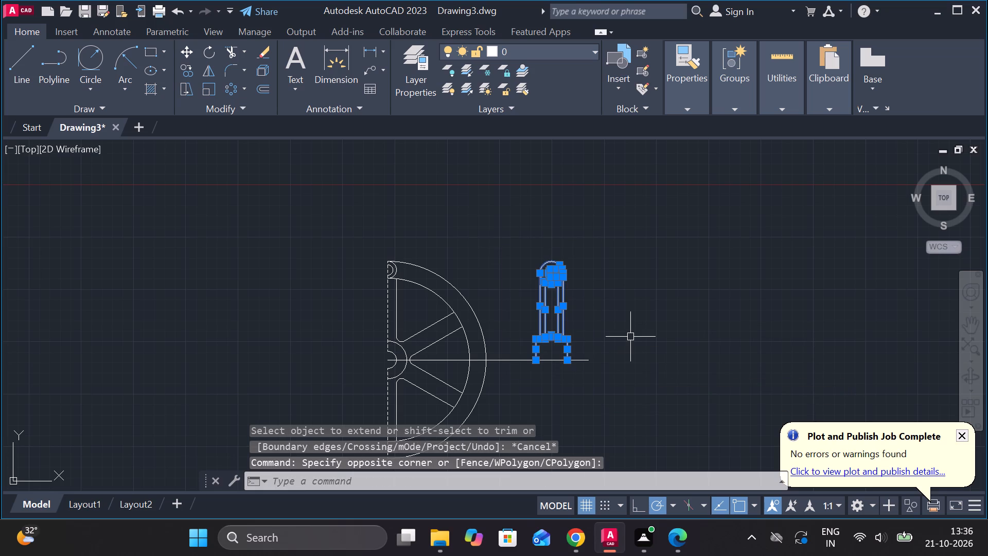
type("MI")
key("Return")
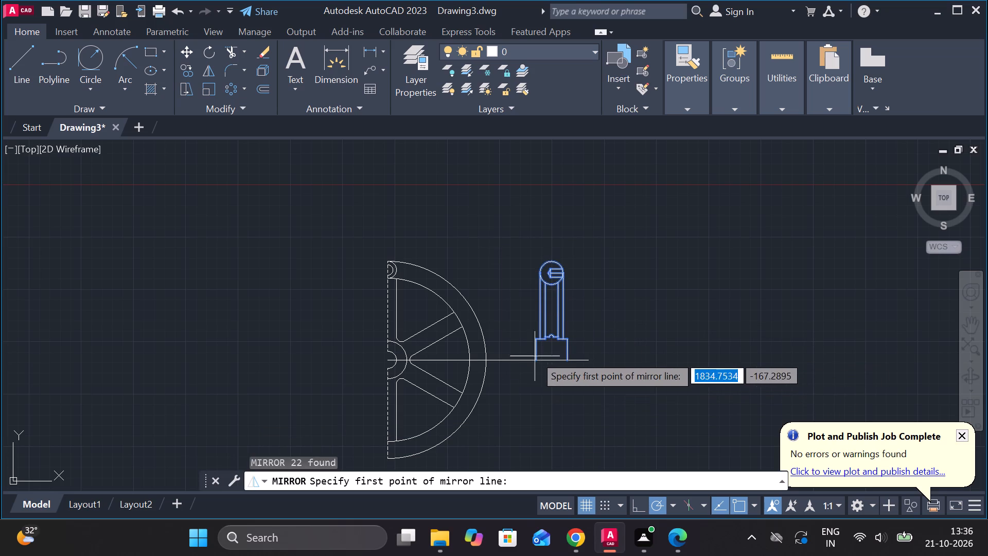
left_click(535, 355)
left_click(562, 359)
left_click_drag(599, 414, 599, 414)
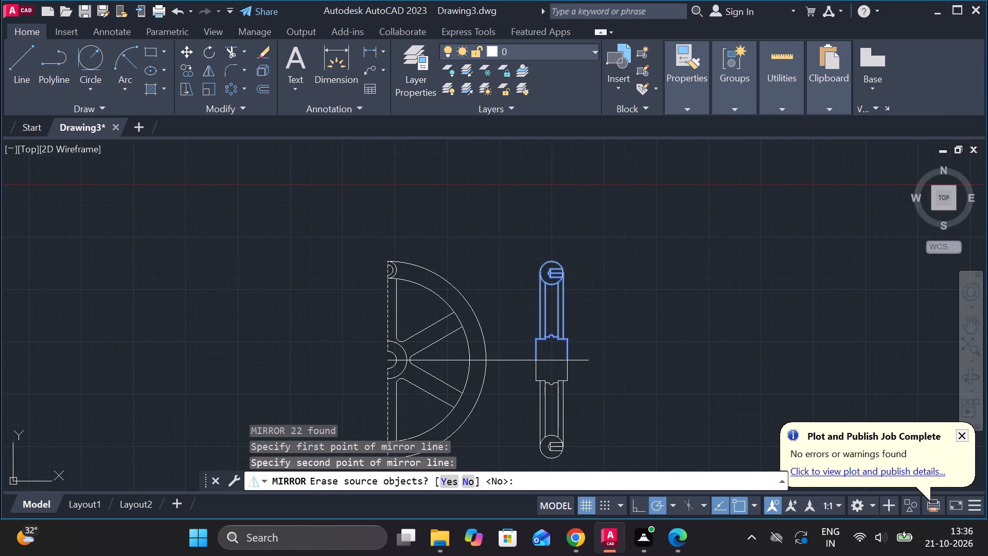
left_click_drag(599, 414, 562, 359)
Add a vertical linear dimension between the upper and lower hub arcs, placed right of the hub.
scroll(590, 342, "down", 1)
scroll(595, 371, "up", 2)
middle_click_drag(571, 370, 571, 321)
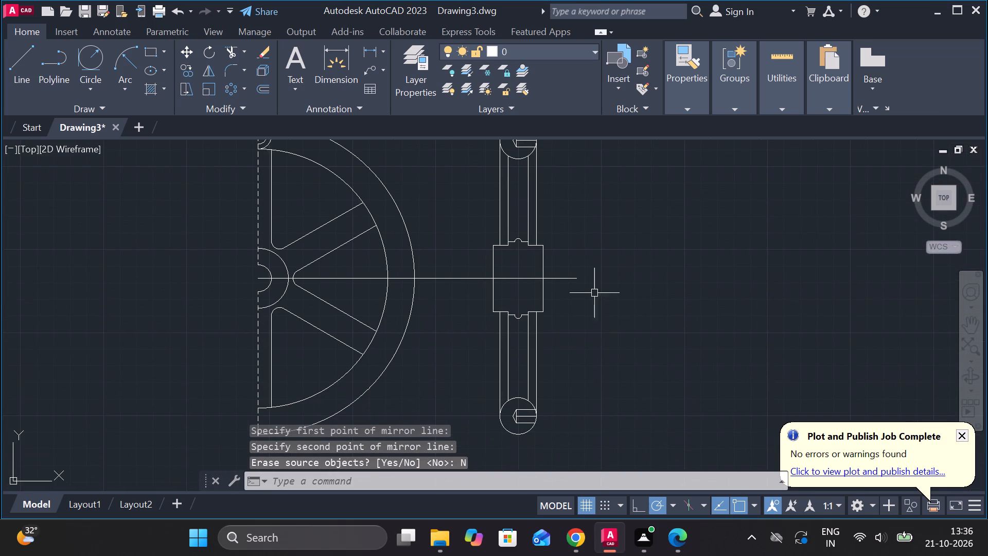
left_click(377, 47)
scroll(513, 219, "up", 2)
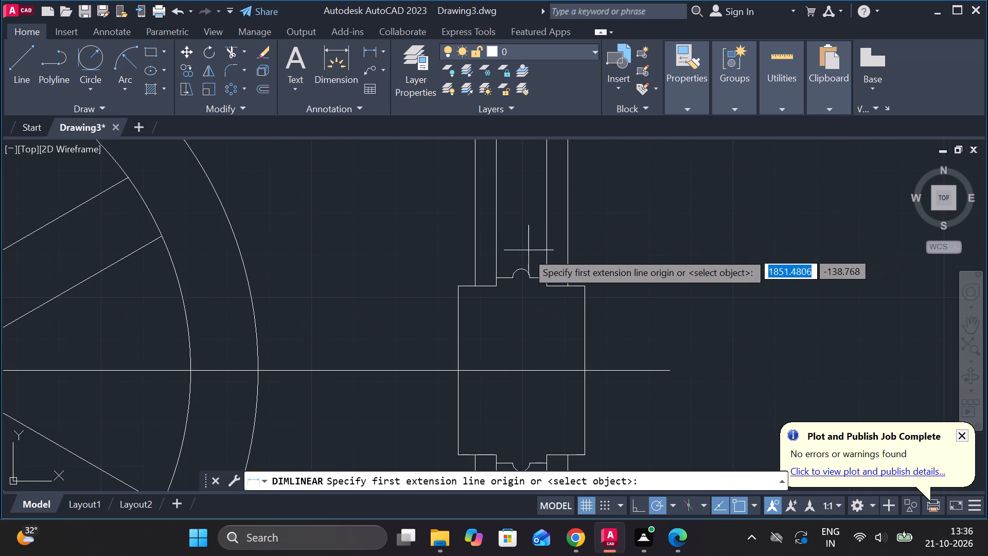
left_click(523, 263)
middle_click_drag(537, 402, 497, 215)
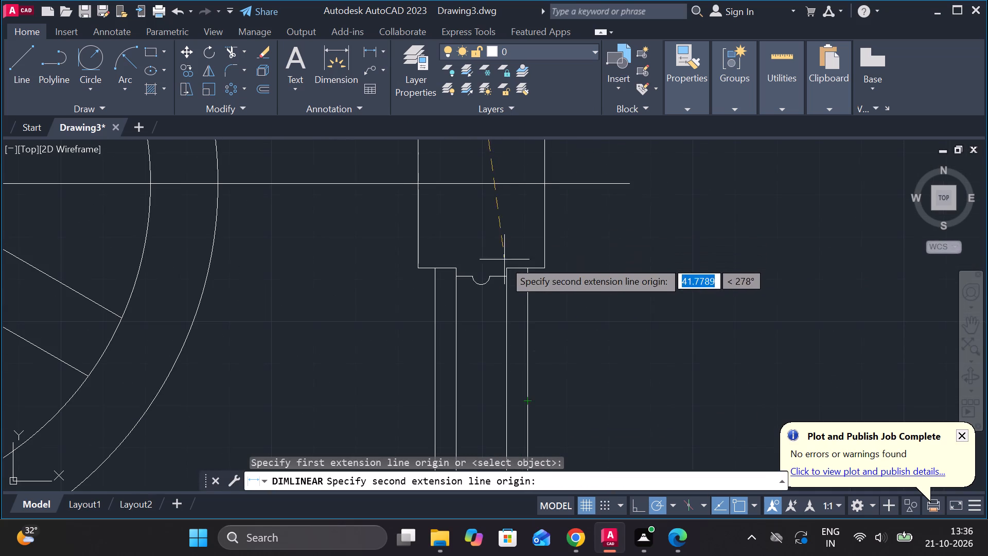
scroll(481, 287, "up", 2)
left_click(484, 287)
scroll(630, 236, "down", 2)
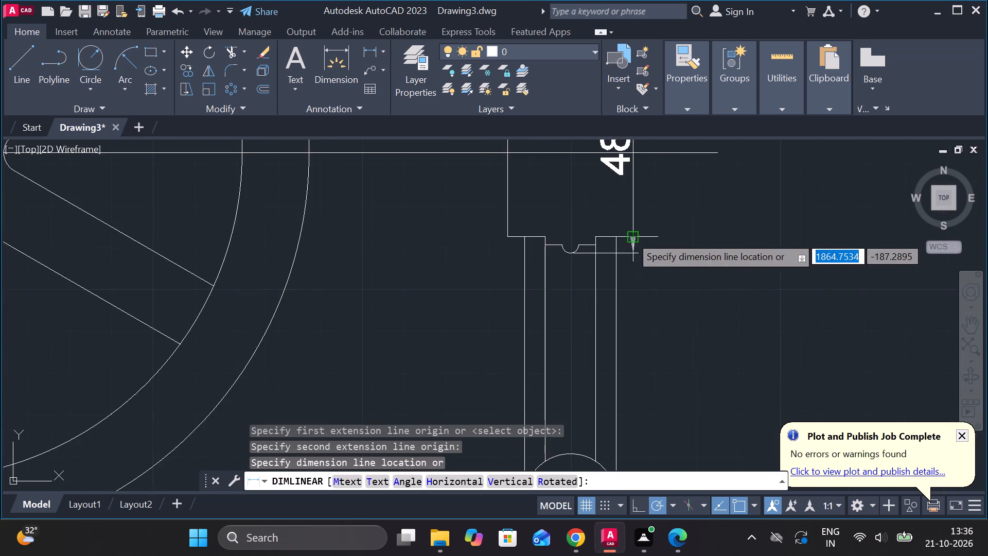
middle_click_drag(648, 217, 553, 331)
left_click(604, 296)
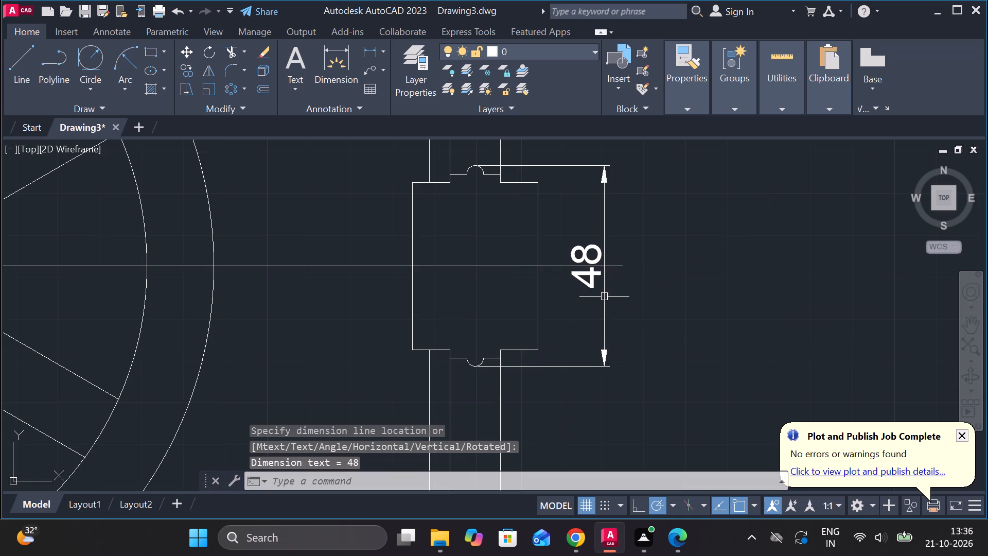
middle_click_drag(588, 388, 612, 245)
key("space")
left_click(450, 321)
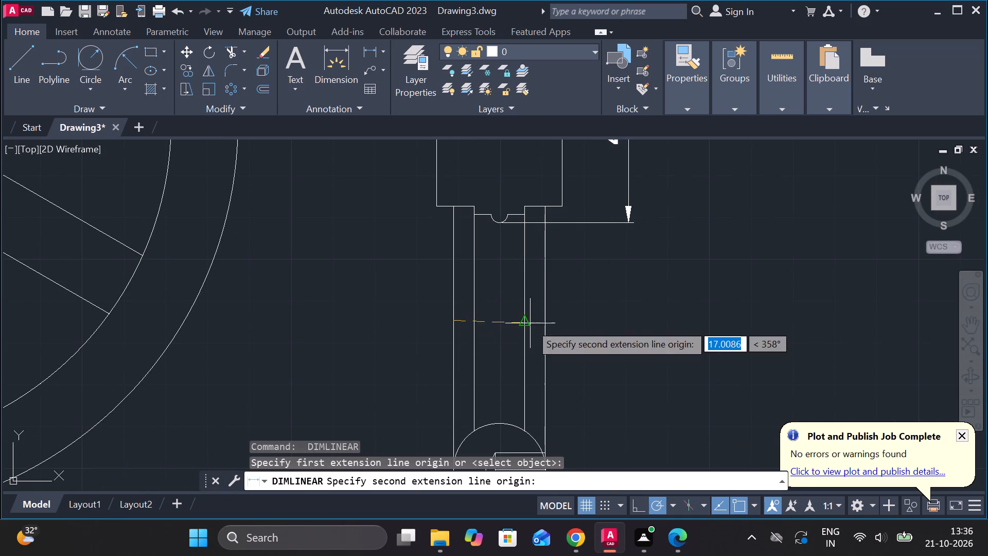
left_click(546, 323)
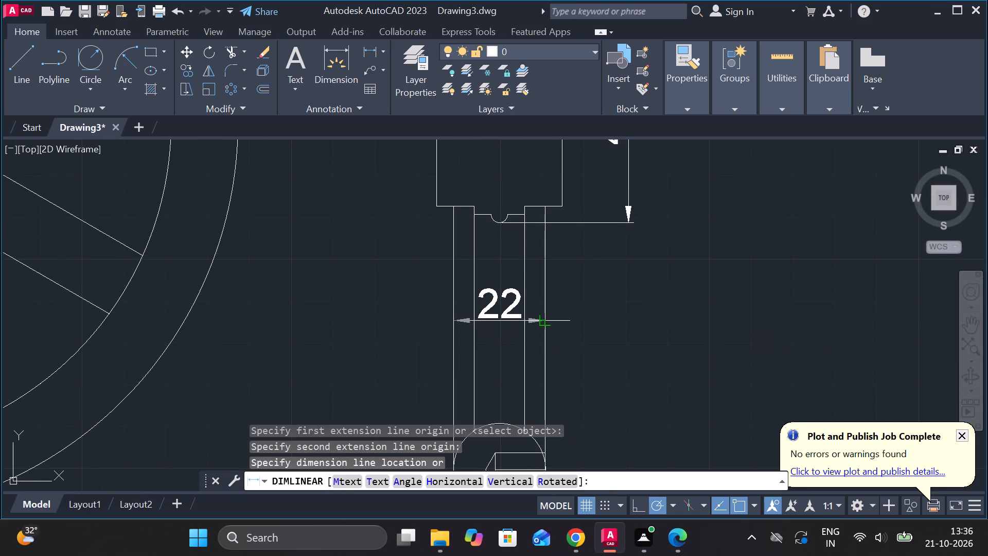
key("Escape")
Dimension the hub's width between its lower corners, placing the dimension below the hub.
key("space")
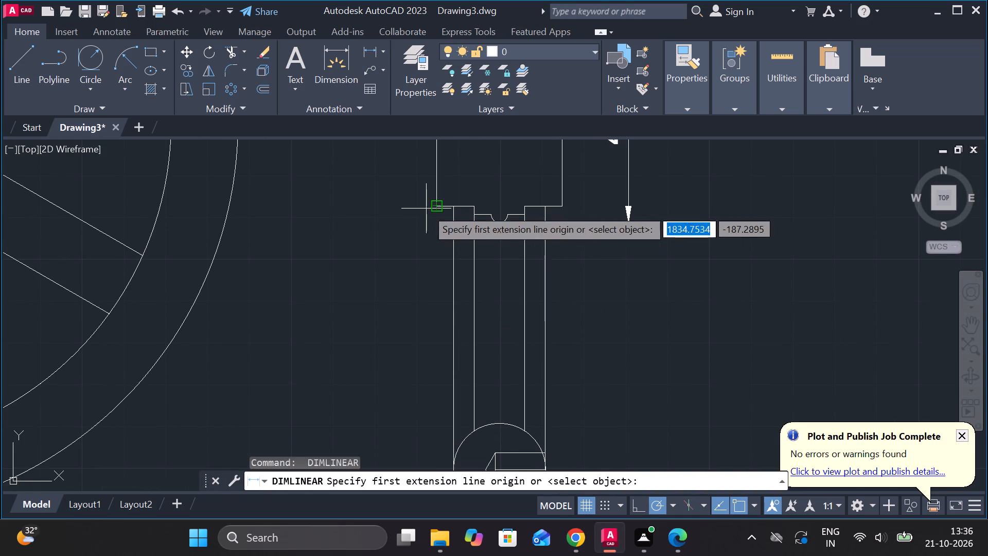
left_click(431, 207)
left_click(566, 211)
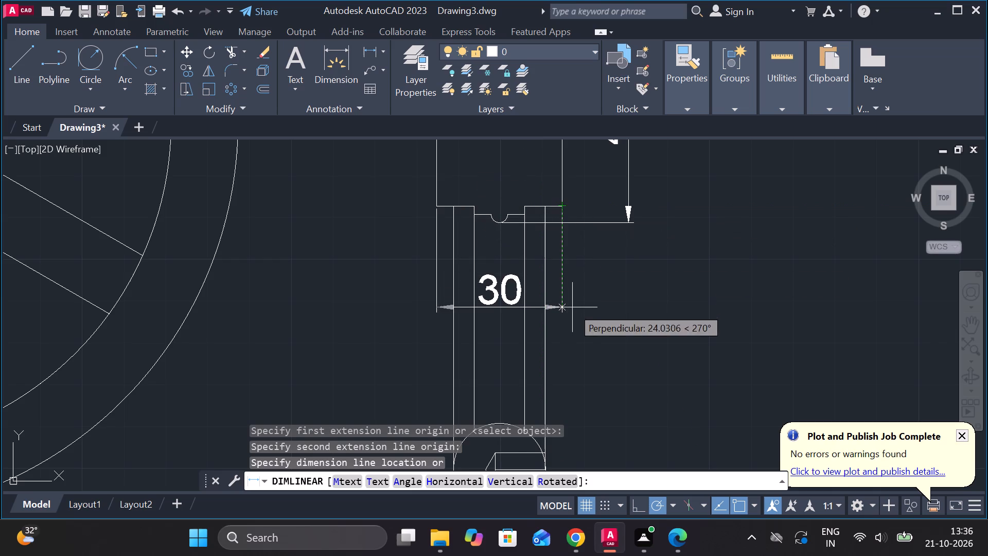
left_click(573, 308)
Add a vertical linear dimension across the lower rim circle's diameter, placed to its right.
scroll(576, 309, "down", 2)
middle_click_drag(612, 378, 597, 296)
key("space")
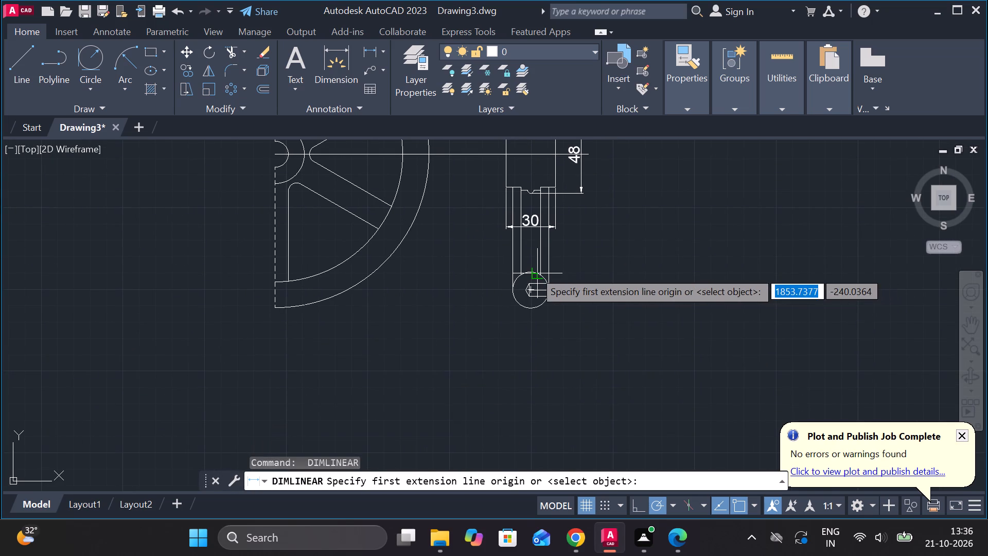
scroll(533, 270, "up", 2)
left_click(528, 271)
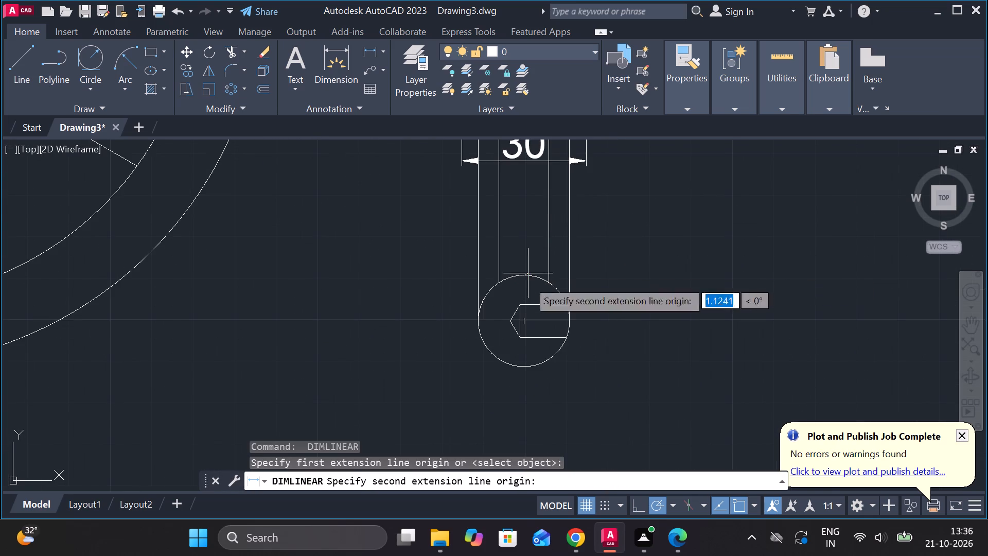
left_click(519, 364)
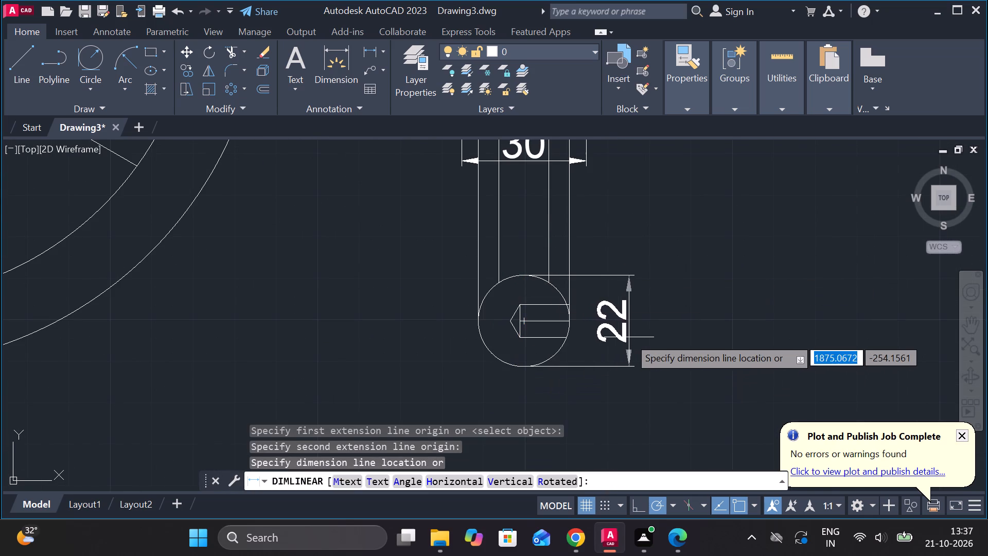
left_click(629, 337)
scroll(642, 306, "down", 2)
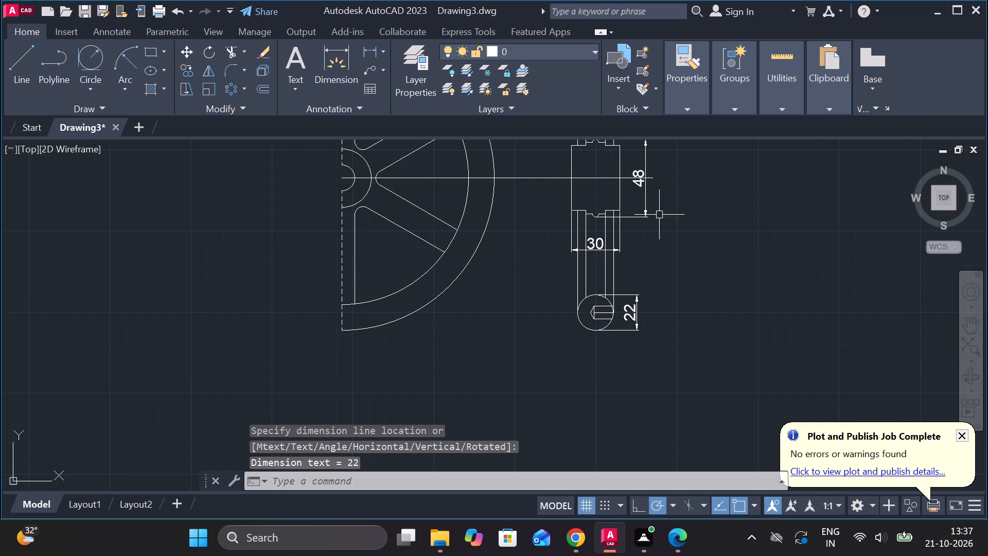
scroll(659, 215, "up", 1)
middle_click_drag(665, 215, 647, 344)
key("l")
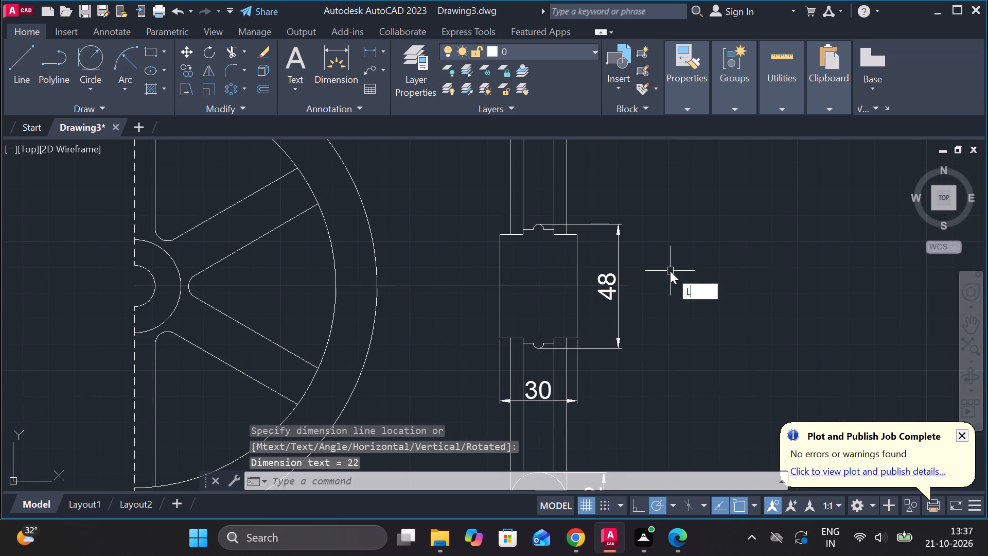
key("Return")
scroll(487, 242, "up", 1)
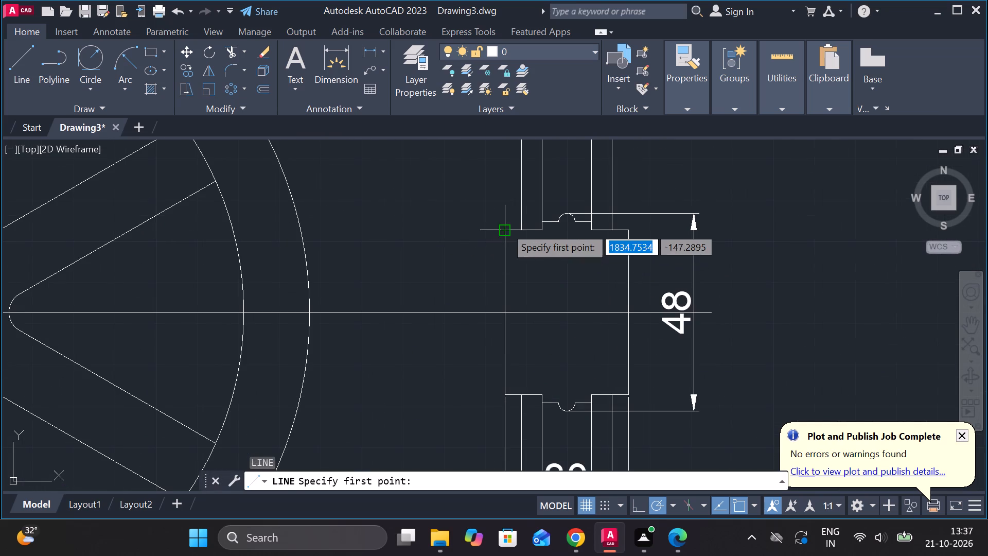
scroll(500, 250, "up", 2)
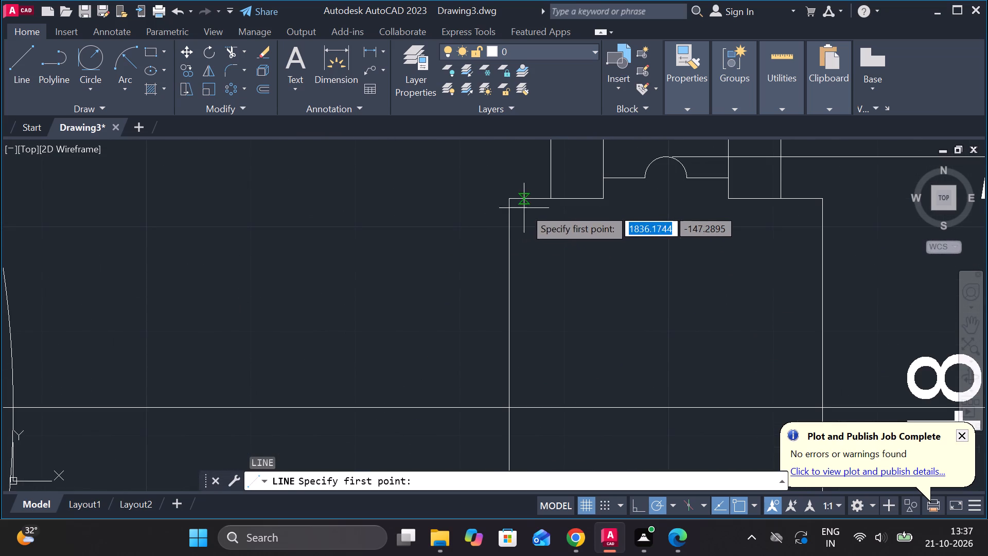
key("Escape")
Offset the short upper-left and lower-left horizontal edges of the side view's hub inward by 5.
left_click(527, 199)
key("o")
key("Return")
key("Return")
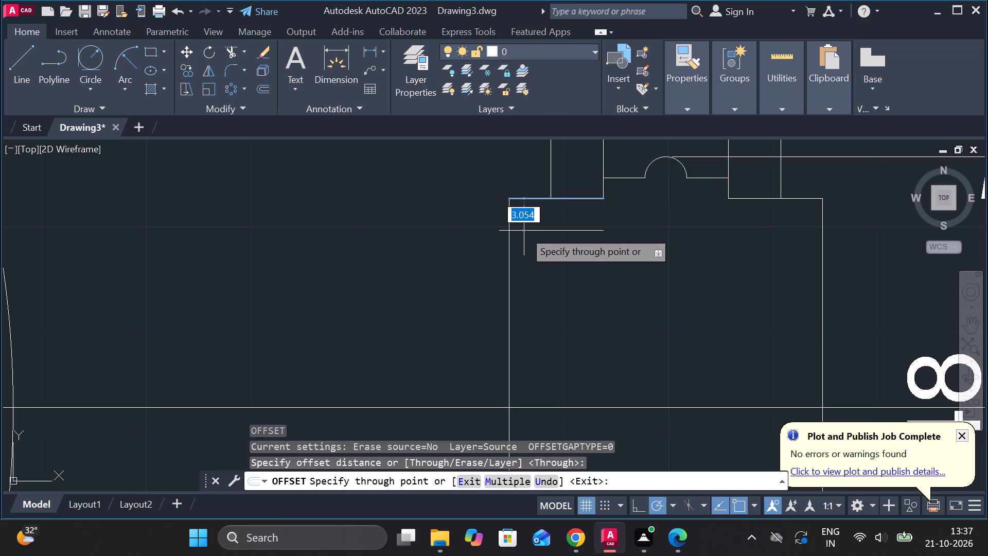
scroll(525, 235, "down", 2)
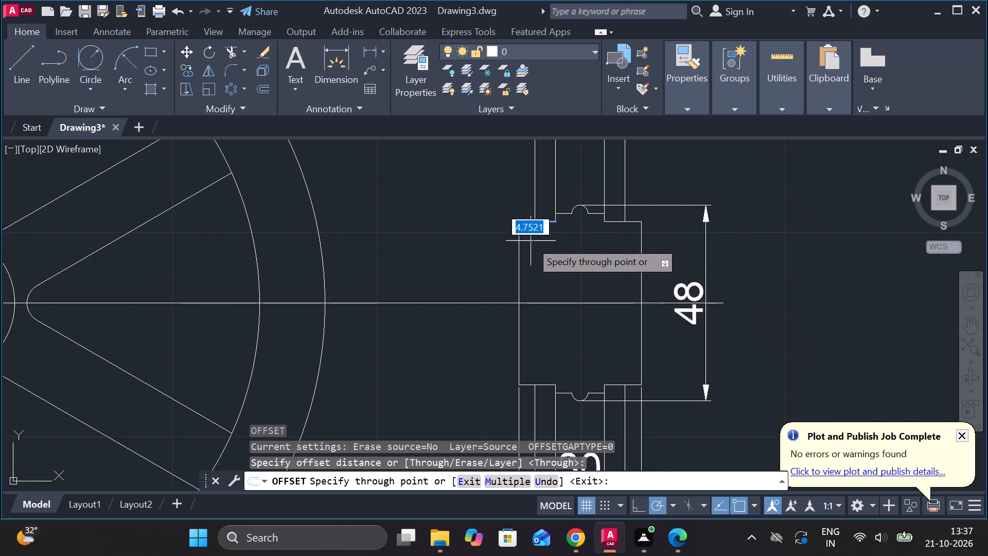
type("5")
key("space")
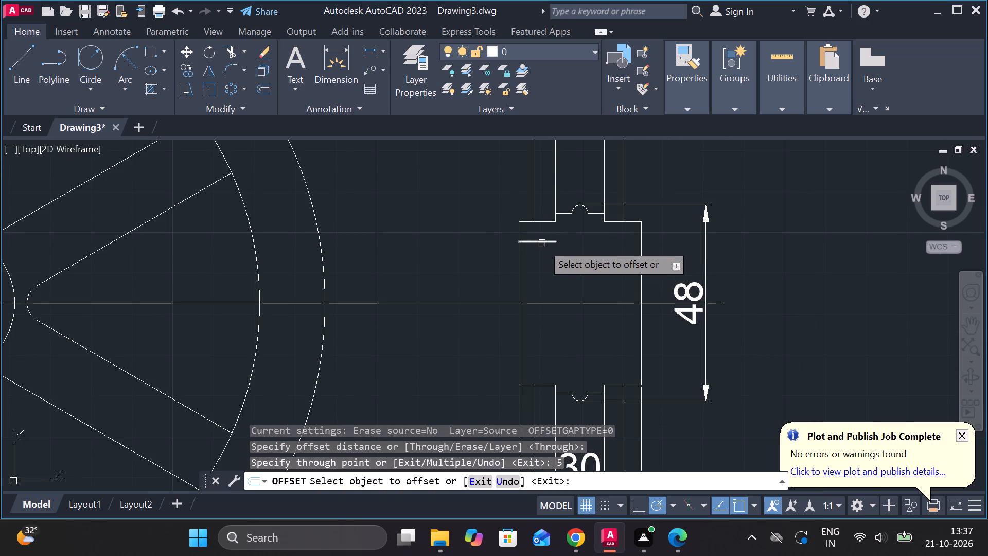
left_click(527, 387)
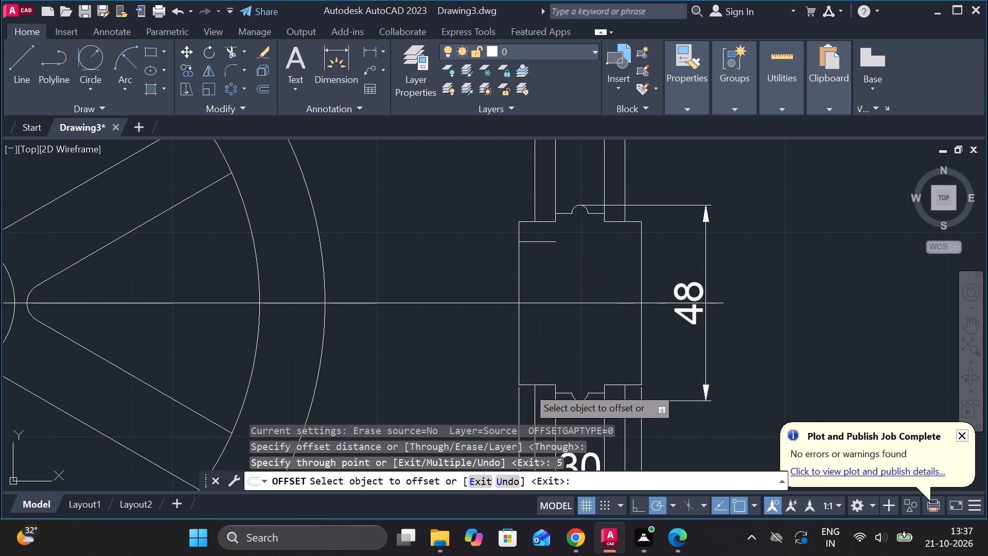
type("5")
key("space")
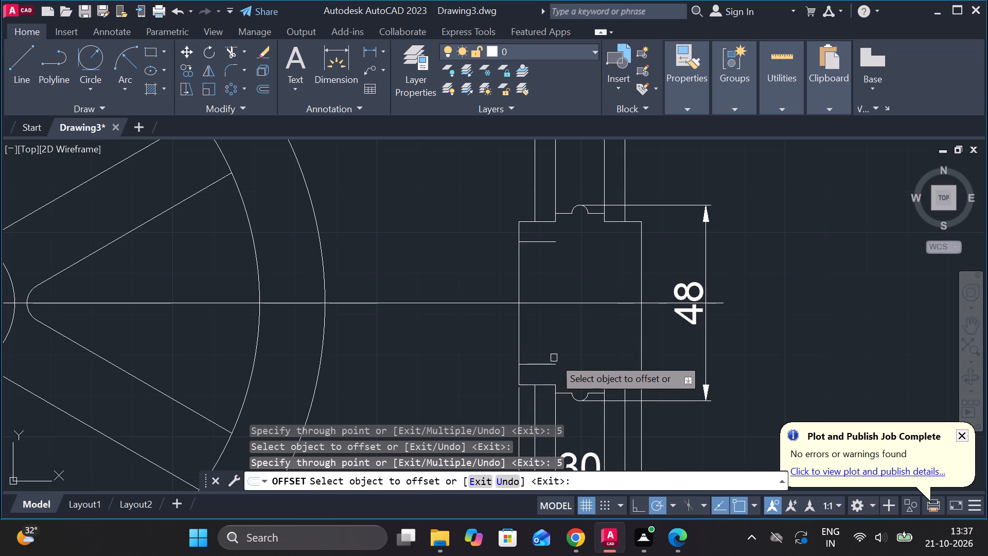
key("Escape")
Extend both short offset lines across the hub to its right edge.
type("EX")
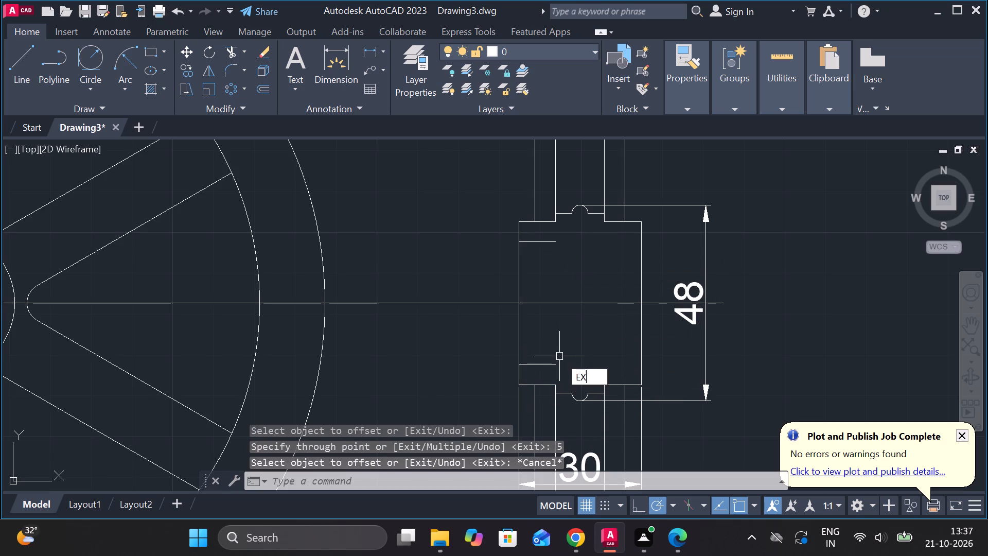
key("space")
left_click(541, 367)
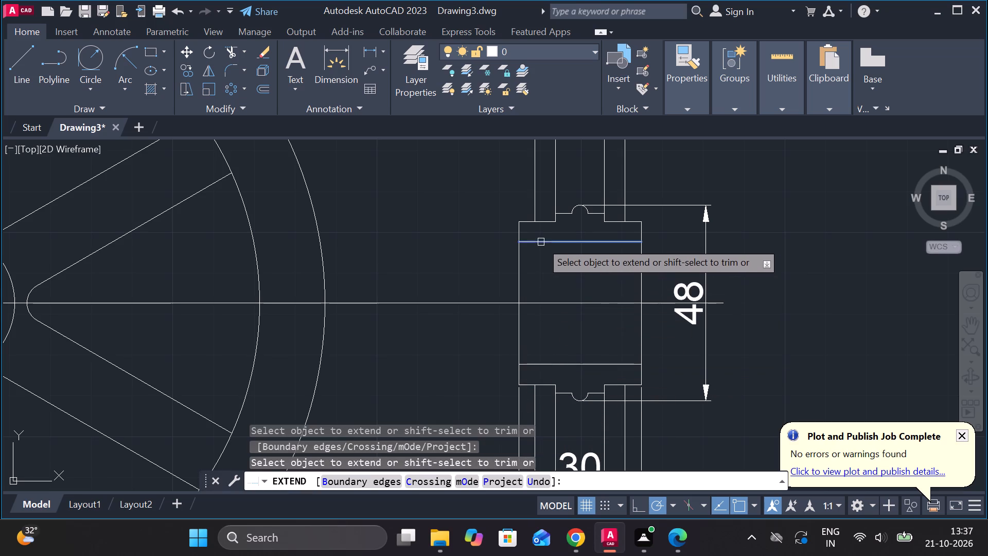
left_click(541, 241)
scroll(590, 269, "down", 2)
key("Escape")
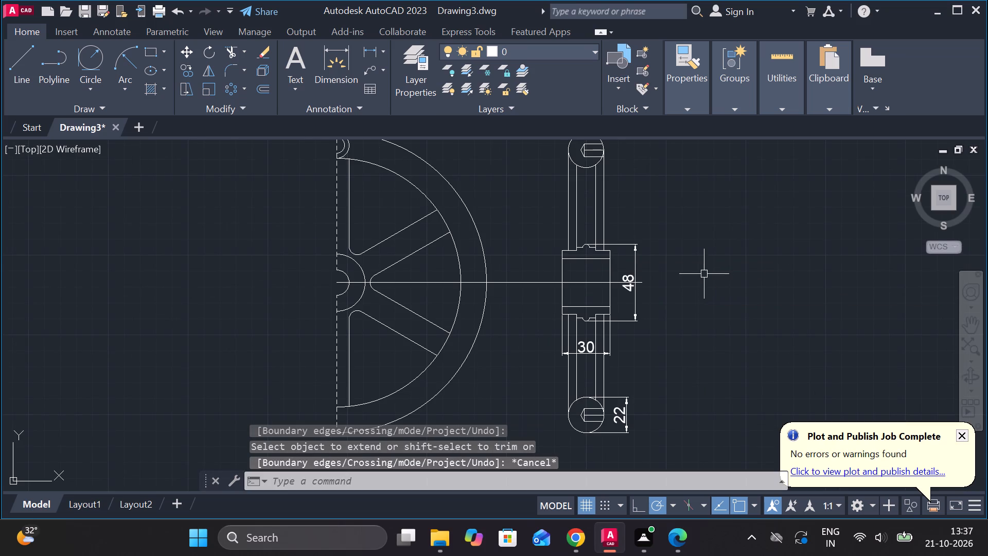
Hatch the hub's upper and lower wall sections with the ANSI31 pattern at scale 1.
left_click(146, 86)
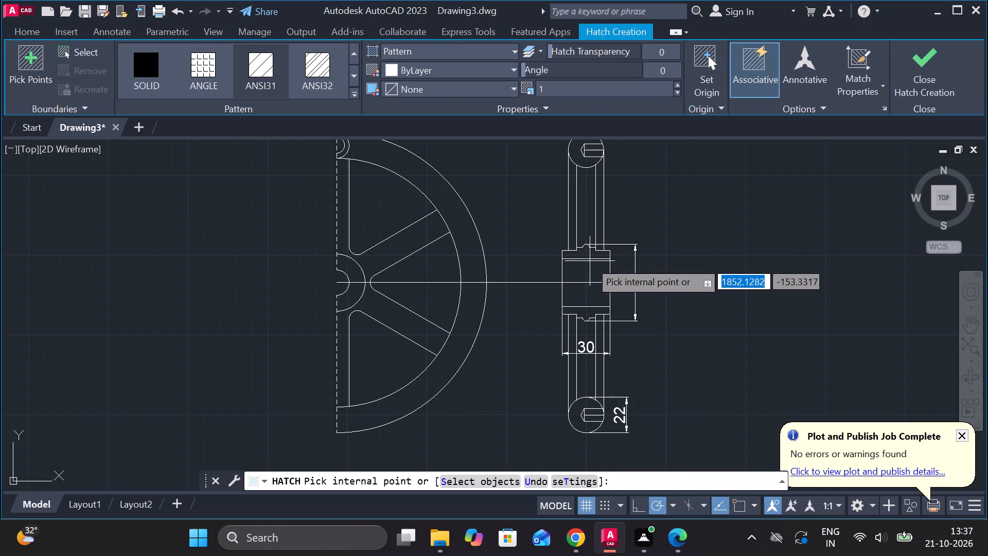
scroll(590, 261, "up", 1)
left_click(583, 255)
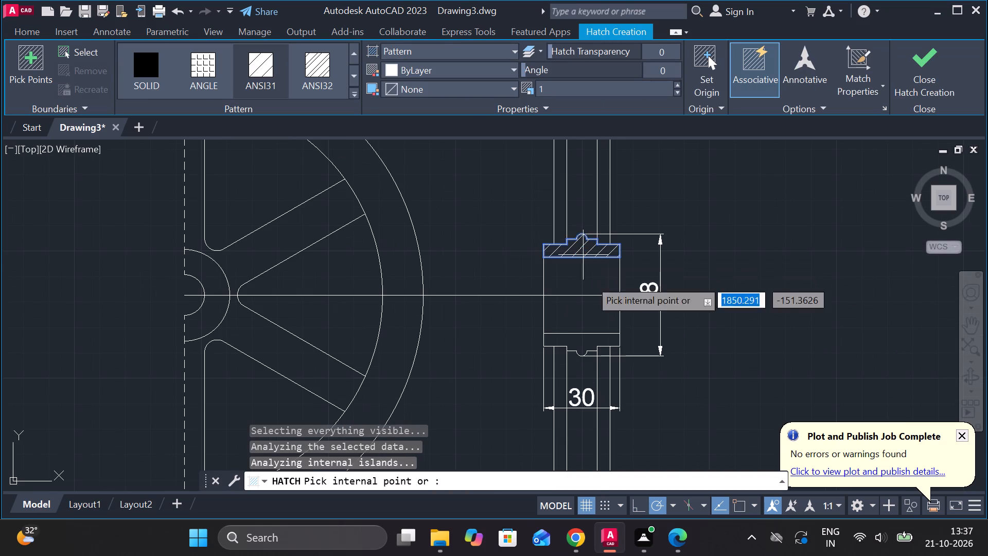
left_click(591, 346)
Add the upper and lower rim circle sections, outside their slots, to the ANSI31 hatch and finish hatching.
scroll(671, 354, "down", 3)
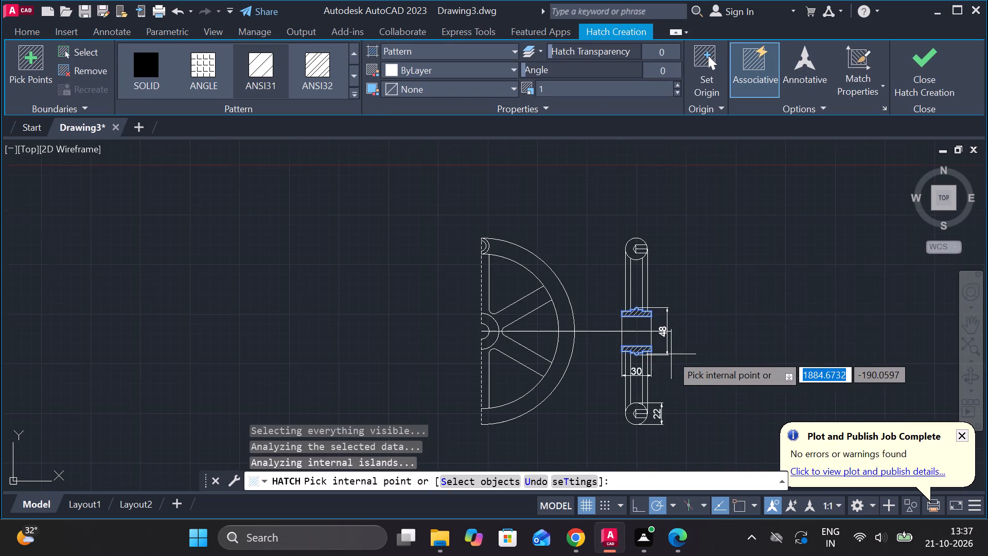
scroll(638, 232, "up", 2)
left_click(612, 262)
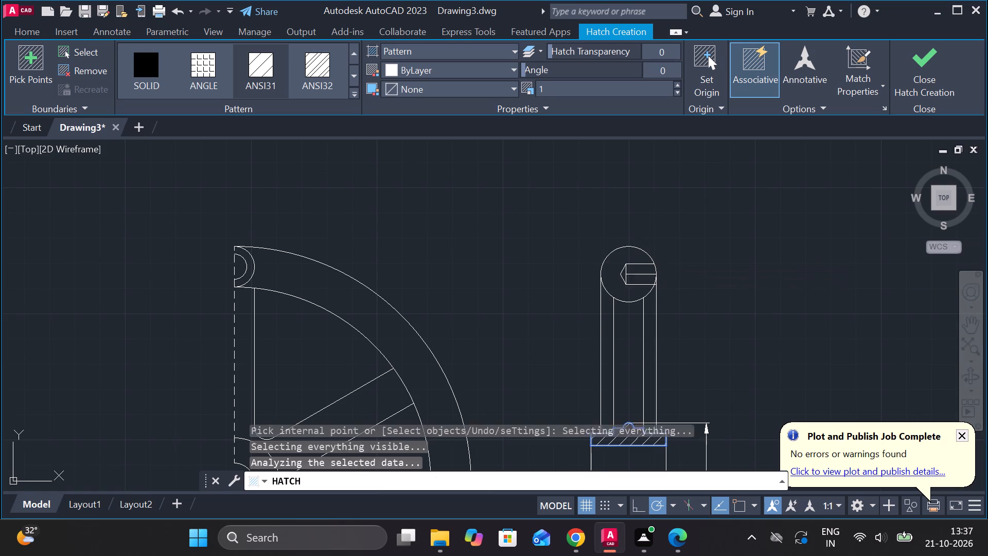
scroll(690, 307, "down", 2)
middle_click_drag(708, 364, 702, 332)
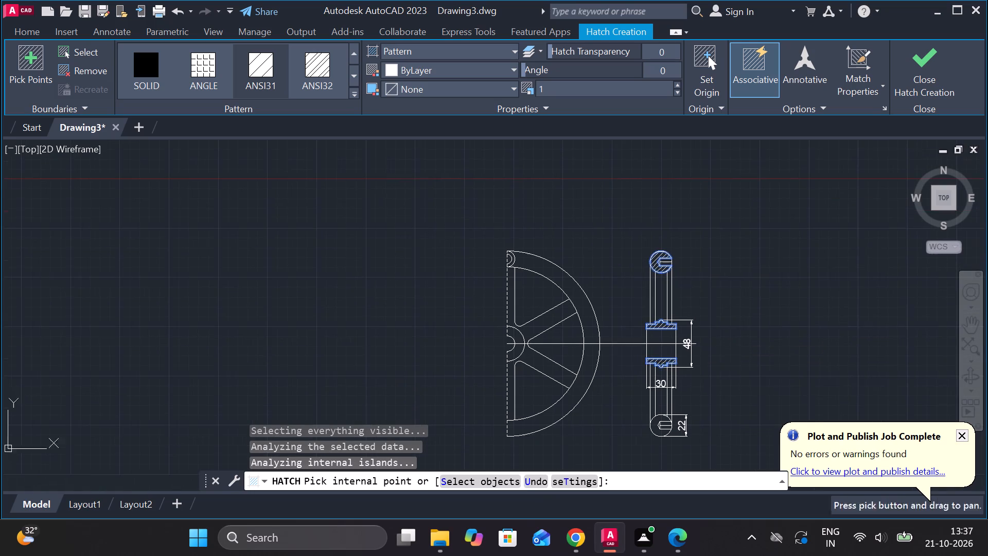
scroll(668, 433, "up", 2)
left_click(631, 403)
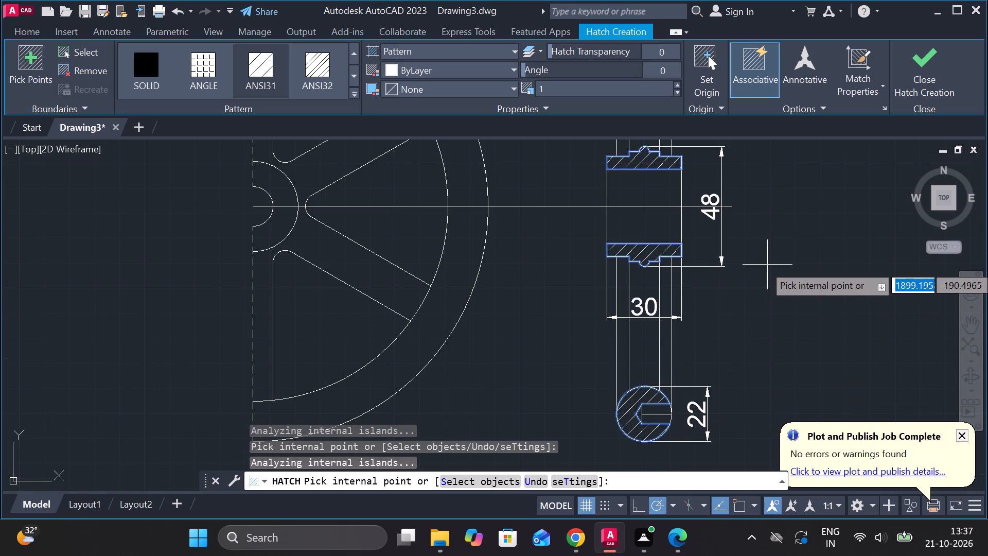
middle_click_drag(770, 265, 663, 375)
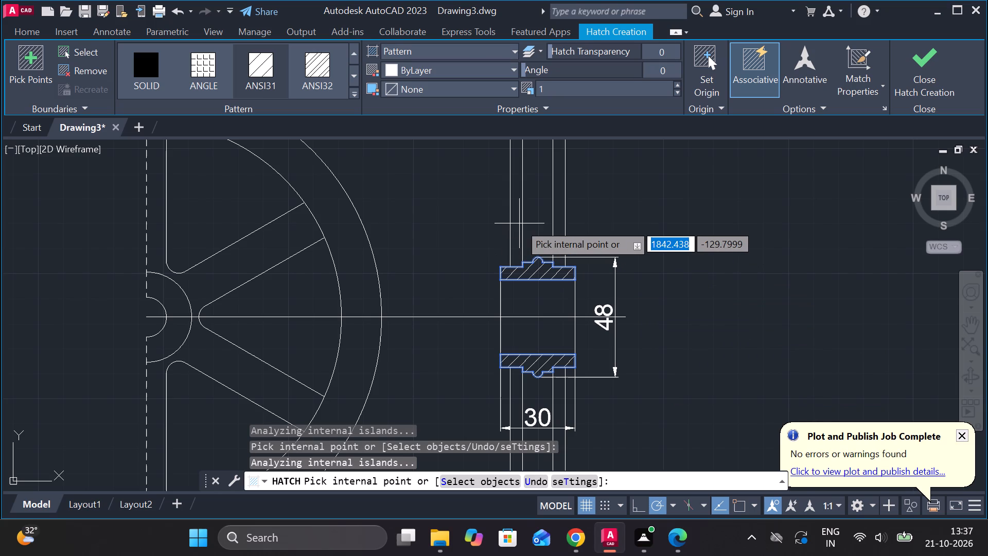
middle_click_drag(527, 224, 502, 315)
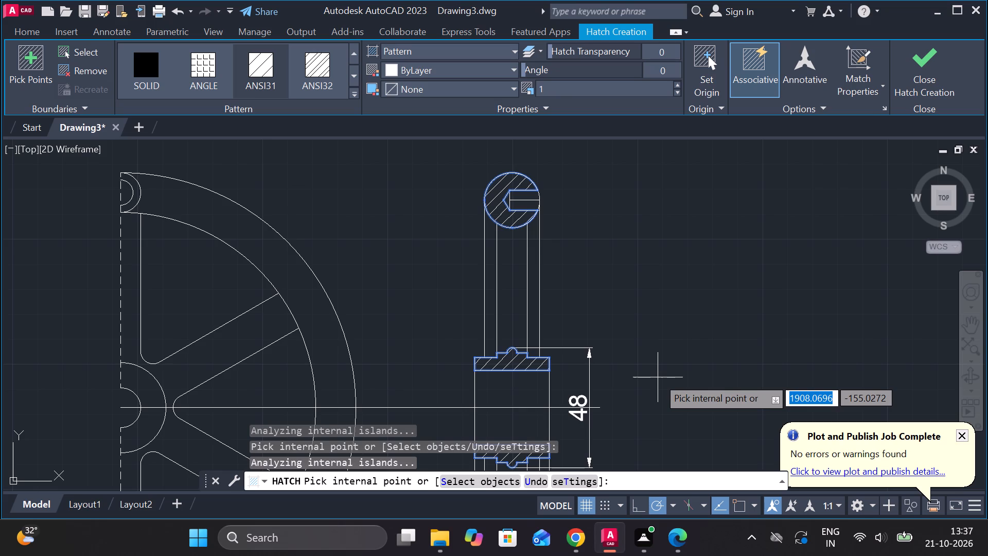
scroll(651, 367, "down", 2)
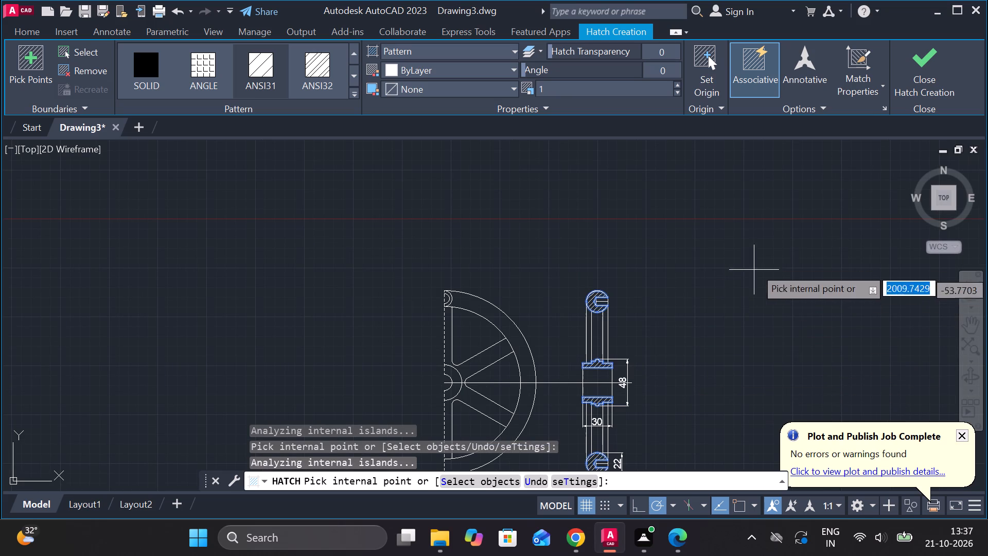
left_click(915, 80)
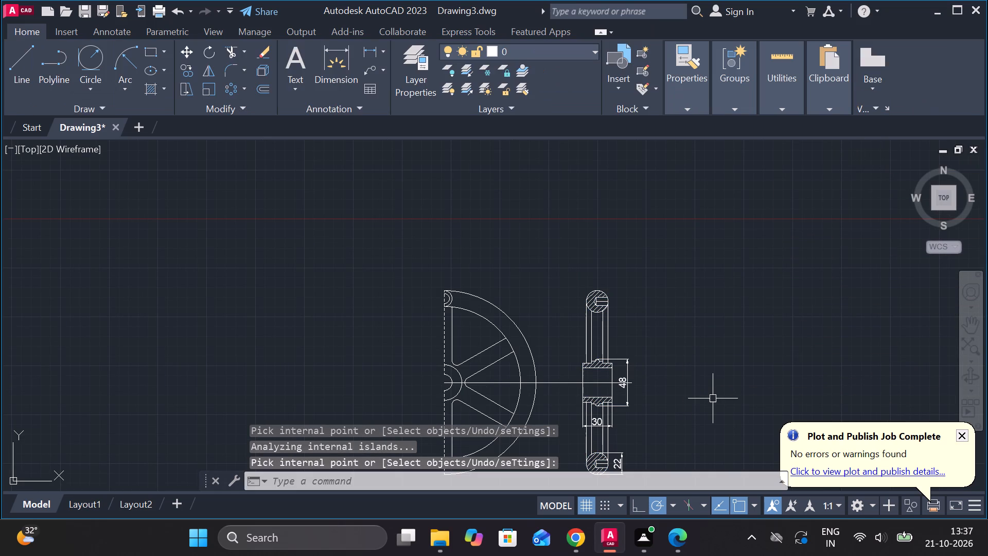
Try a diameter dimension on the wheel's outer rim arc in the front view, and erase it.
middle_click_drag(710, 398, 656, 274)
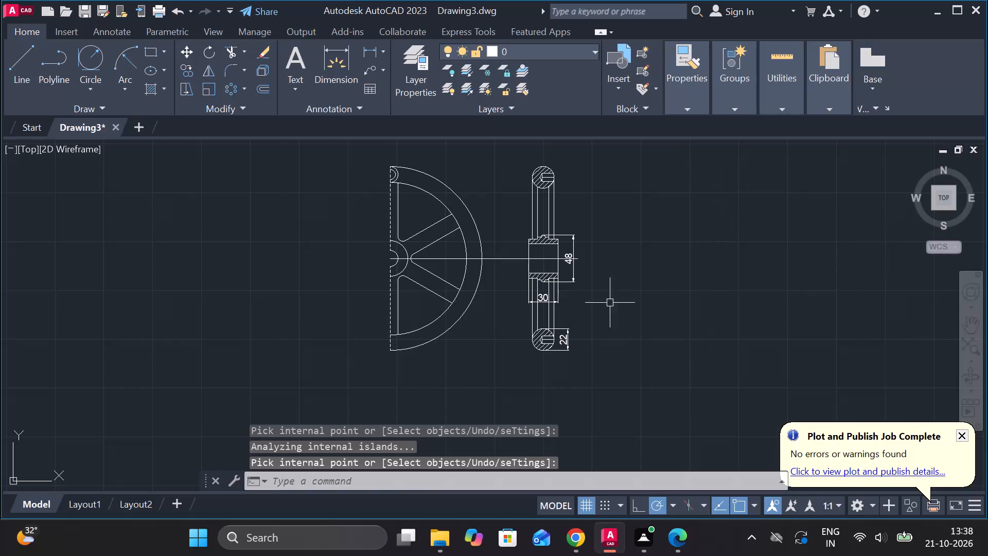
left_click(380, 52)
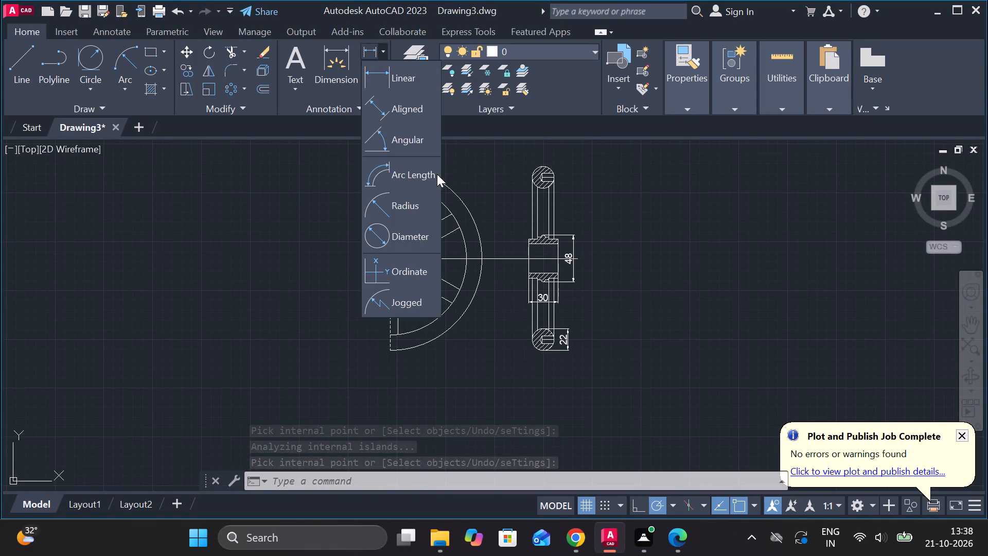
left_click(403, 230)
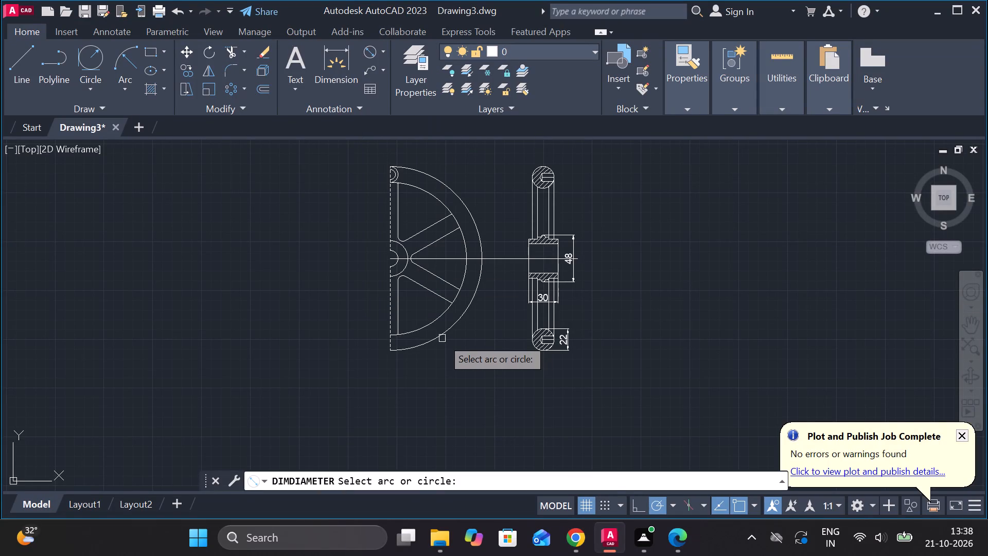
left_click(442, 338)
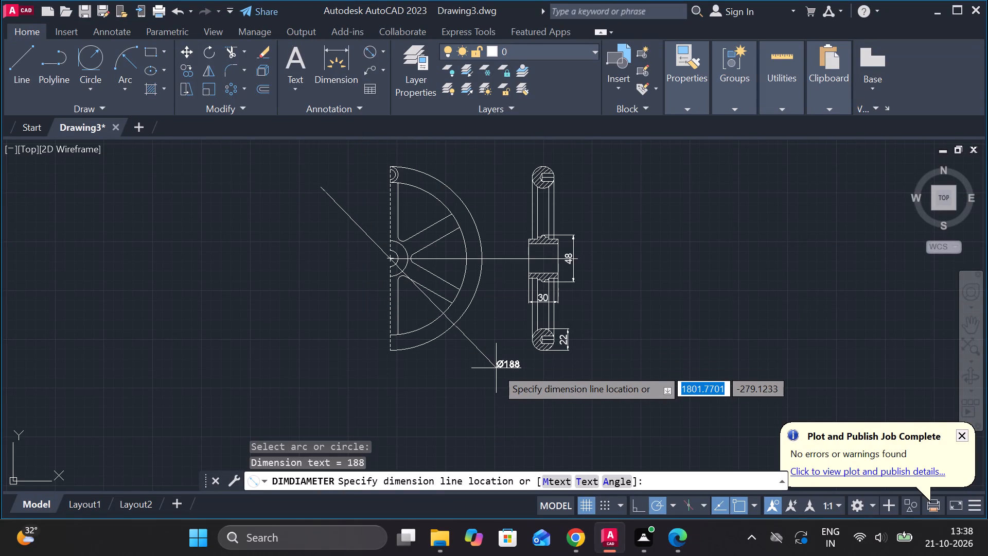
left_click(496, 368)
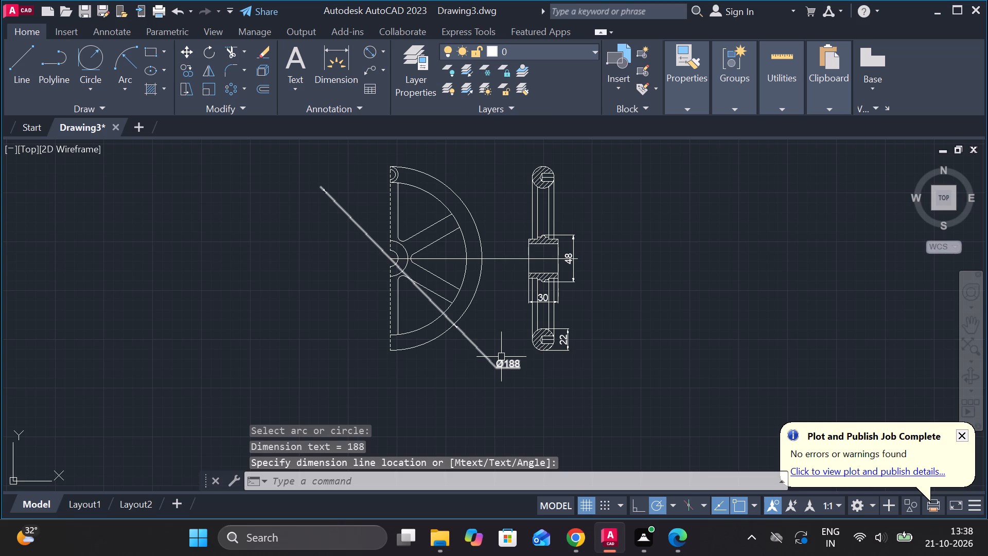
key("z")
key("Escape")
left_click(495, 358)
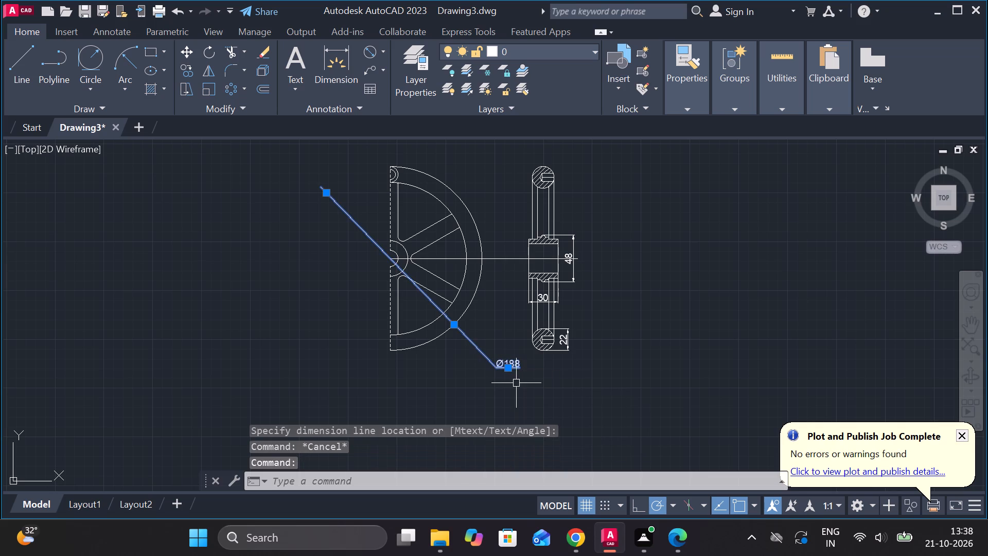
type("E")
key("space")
Add a radius dimension to the wheel's outer rim arc, placing its text outside the rim at the lower right.
left_click(387, 54)
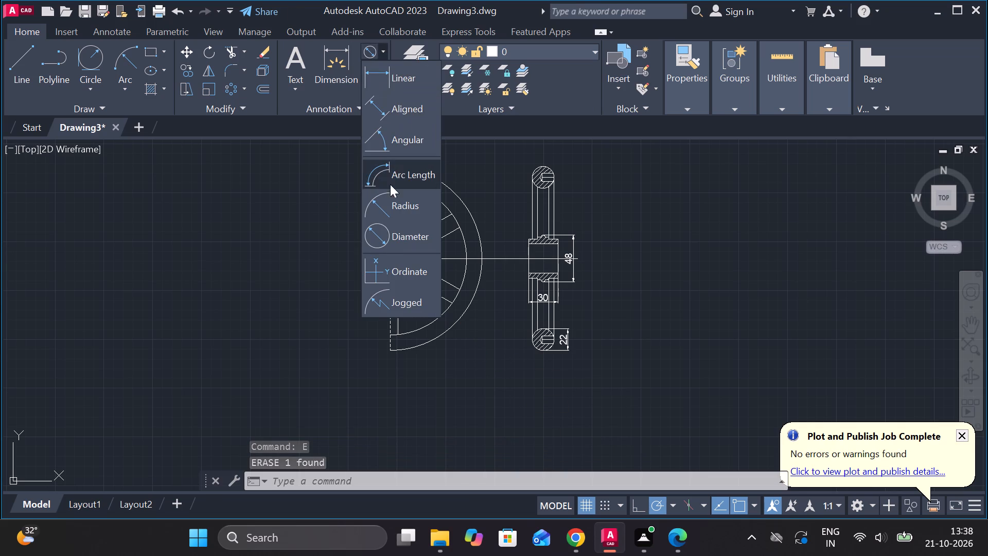
left_click(397, 203)
left_click(465, 316)
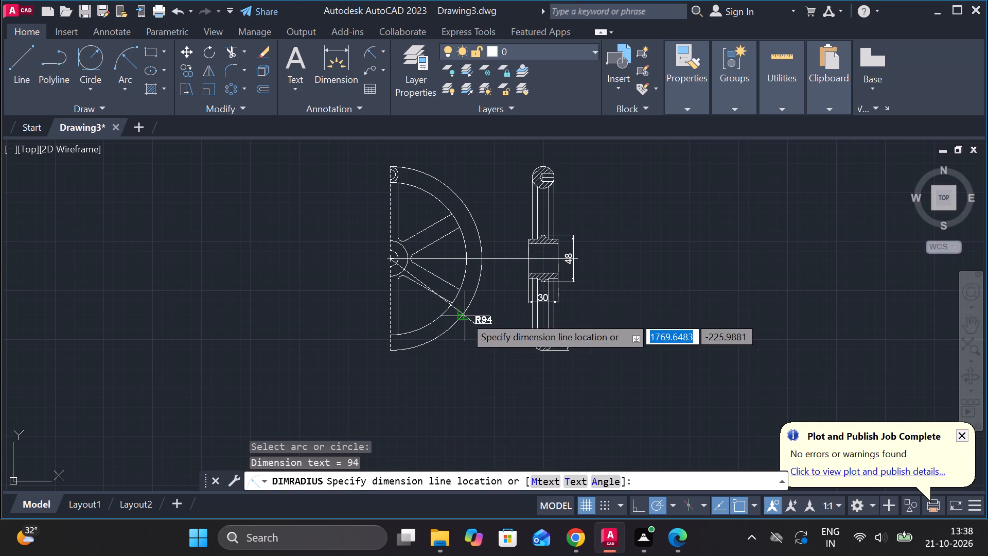
left_click(496, 355)
Add an aligned dimension across the width of the upper slanted spoke, placing it within the spoke near the rim.
scroll(398, 190, "up", 1)
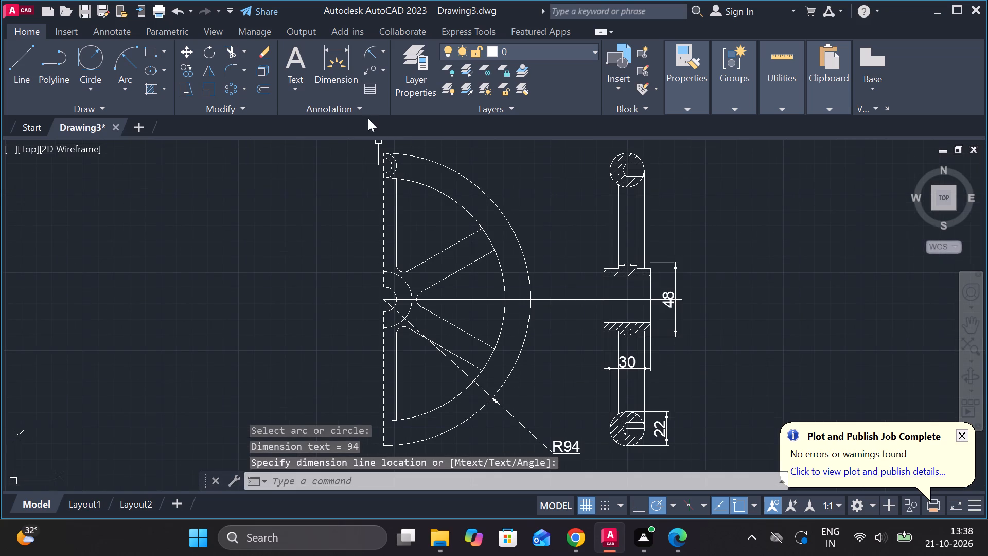
left_click(378, 43)
left_click(387, 55)
left_click(412, 106)
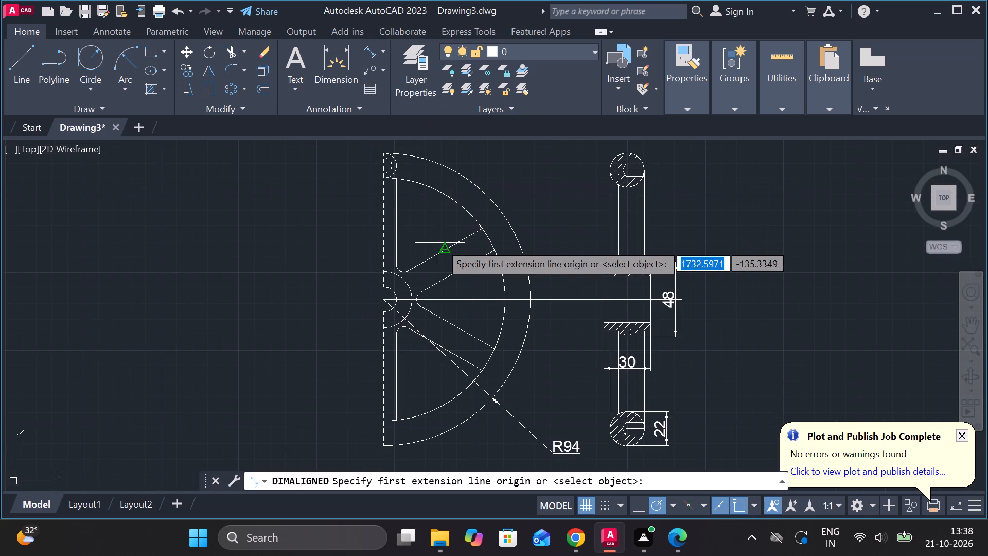
left_click(440, 243)
left_click(453, 272)
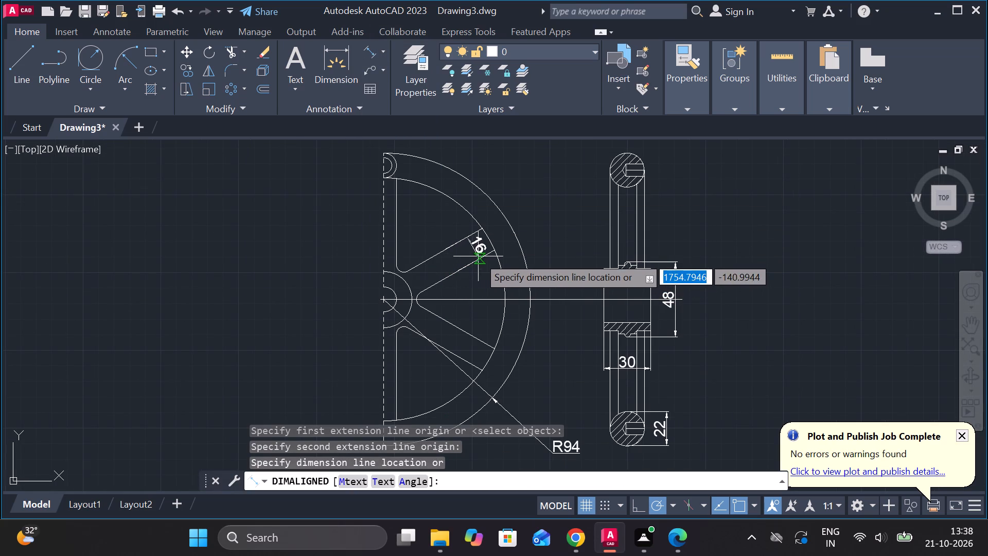
left_click(467, 257)
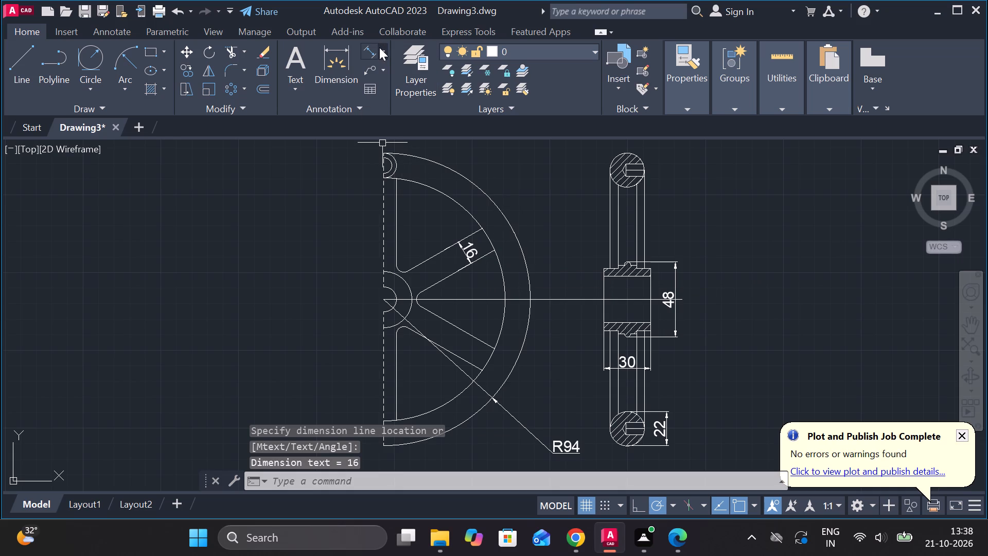
Add a vertical linear dimension across the outer hub arc in the wheel's front view, placed just outside the dashed centre line.
left_click(379, 47)
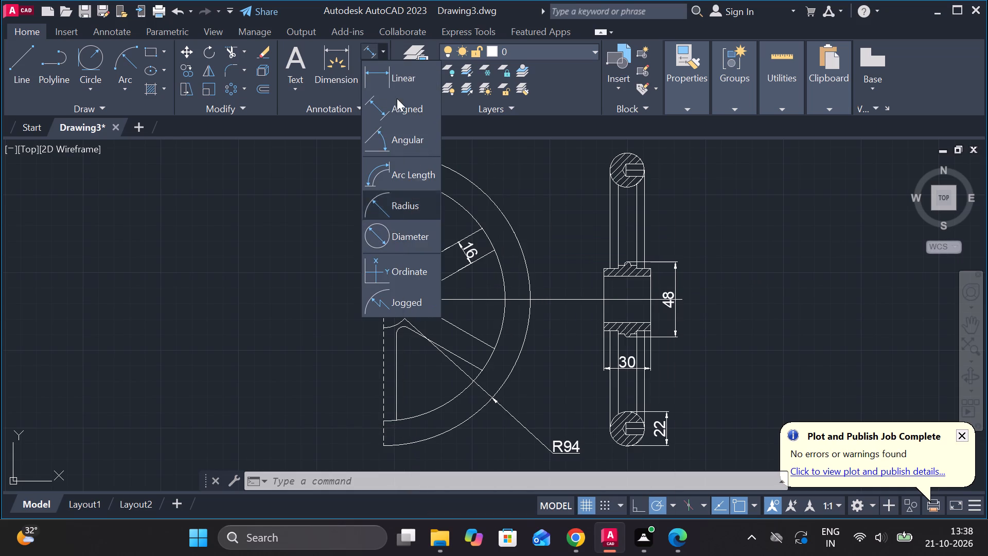
left_click(379, 71)
scroll(399, 262, "up", 2)
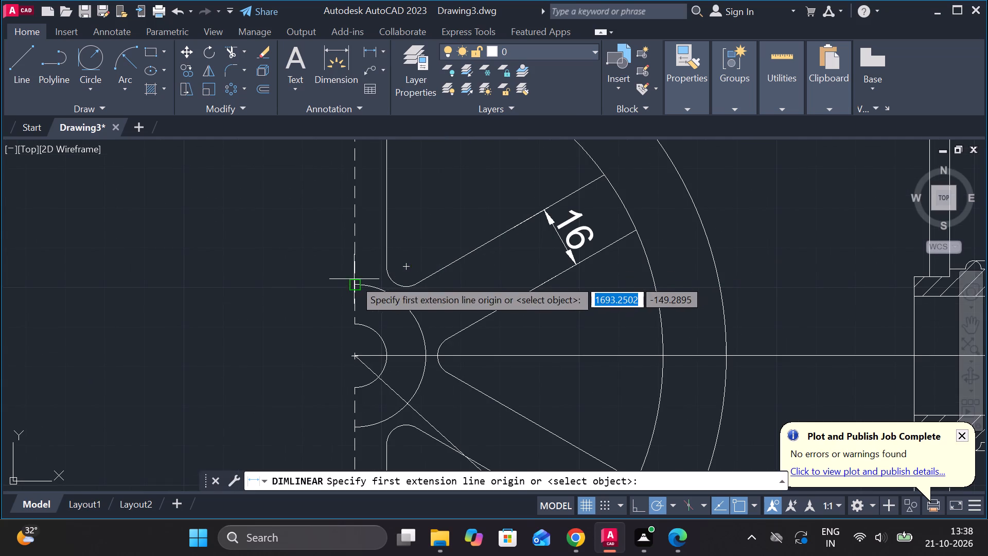
left_click(353, 280)
left_click(349, 424)
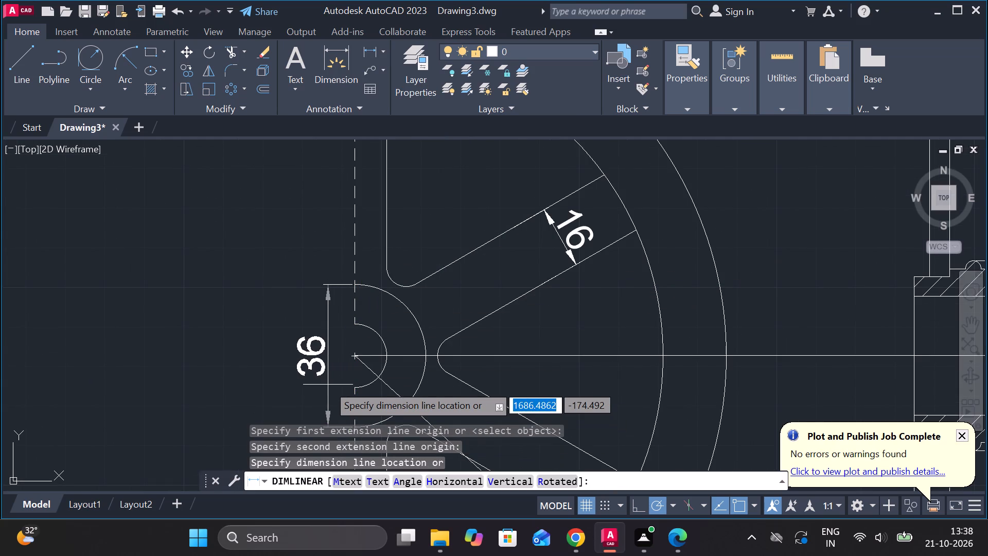
left_click(328, 385)
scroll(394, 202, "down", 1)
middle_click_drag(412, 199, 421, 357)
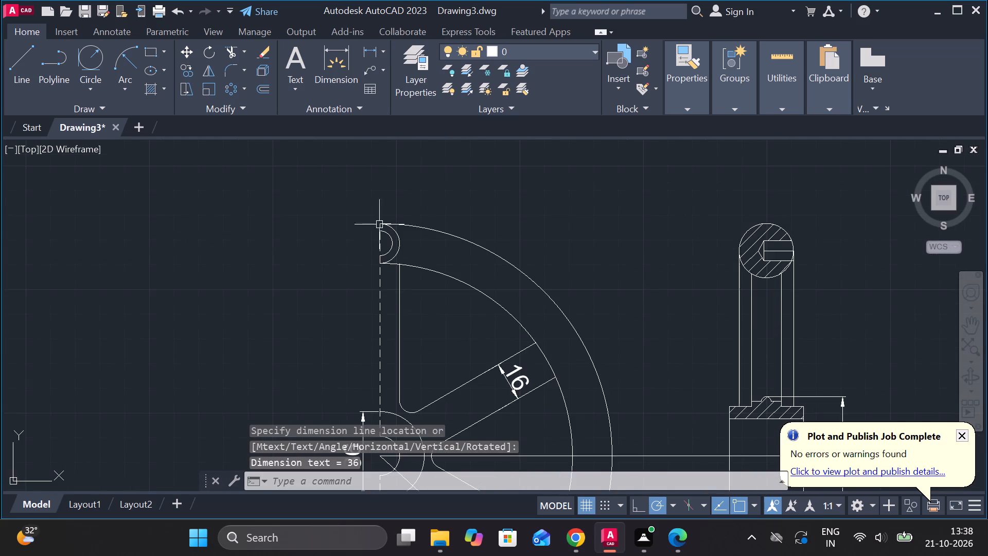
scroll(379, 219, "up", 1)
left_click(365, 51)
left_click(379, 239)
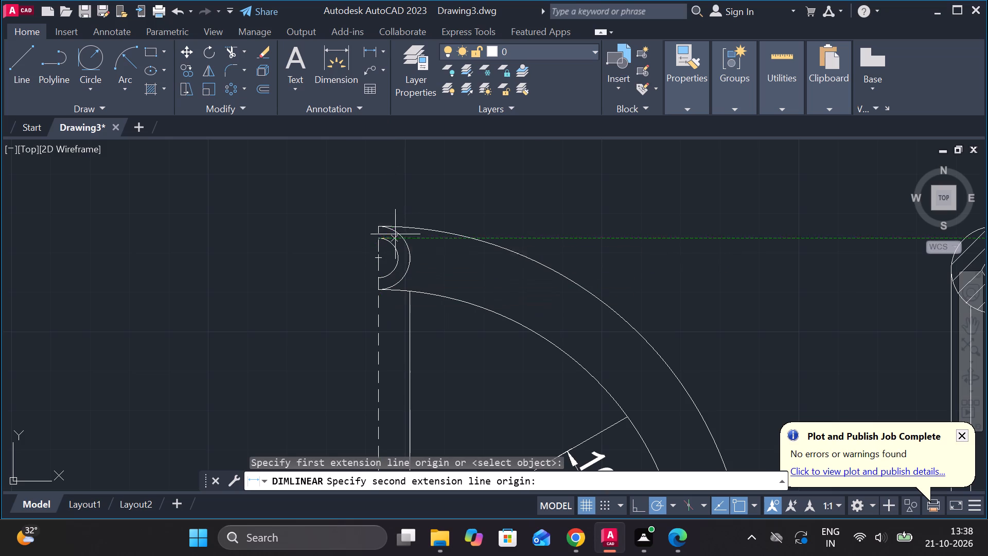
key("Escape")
Add a vertical linear dimension across the rim's outer section arc at the top of the dashed centre line, placed outside the wheel.
key("space")
left_click(375, 227)
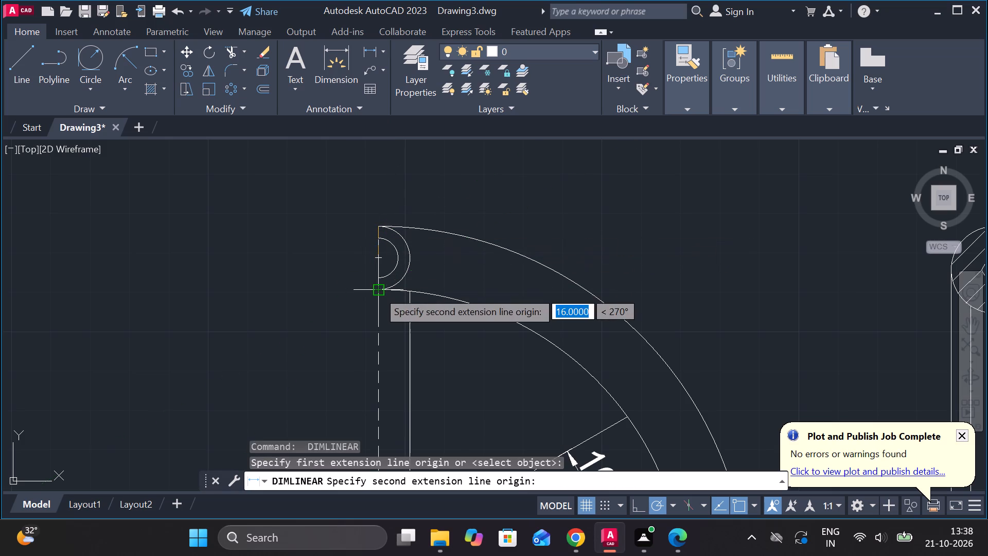
left_click(378, 291)
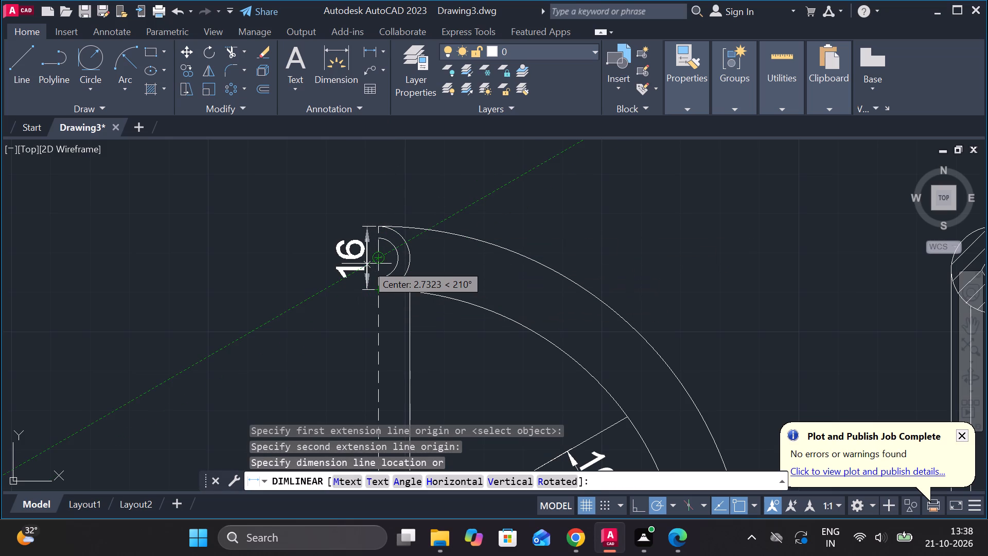
left_click(366, 264)
key("Escape")
Override the text of the dimension on the rim's top section with 15 and finish text editing.
double_click(355, 245)
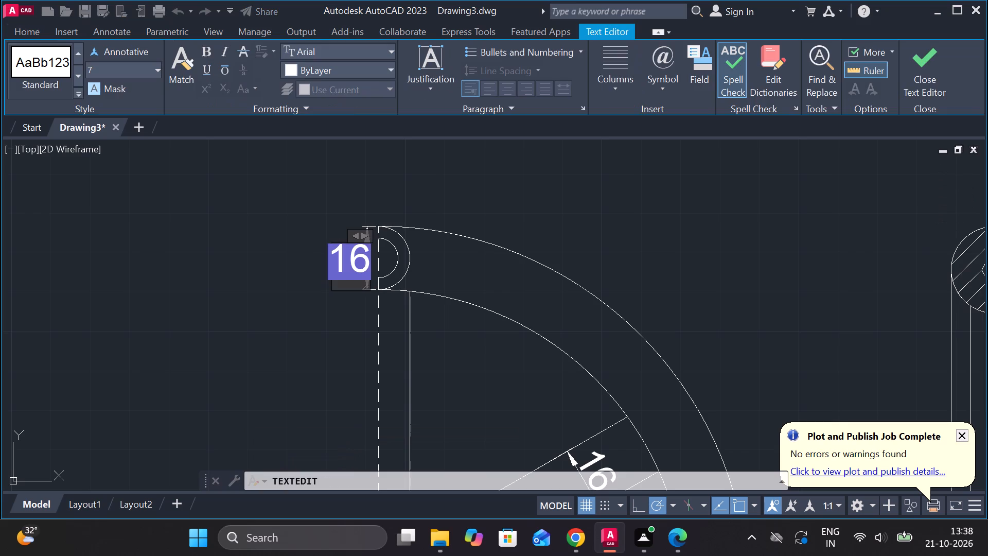
key("Right")
key("BackSpace")
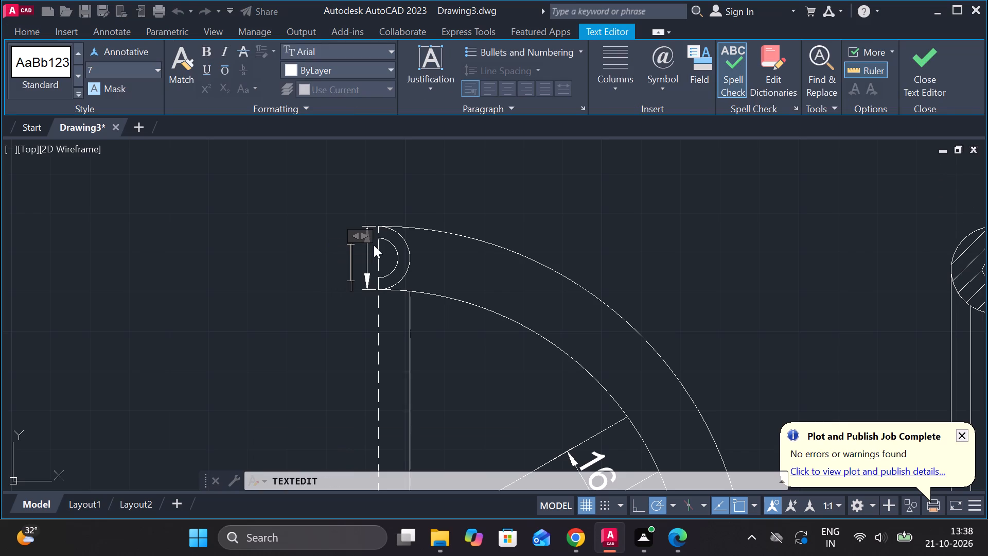
type("15")
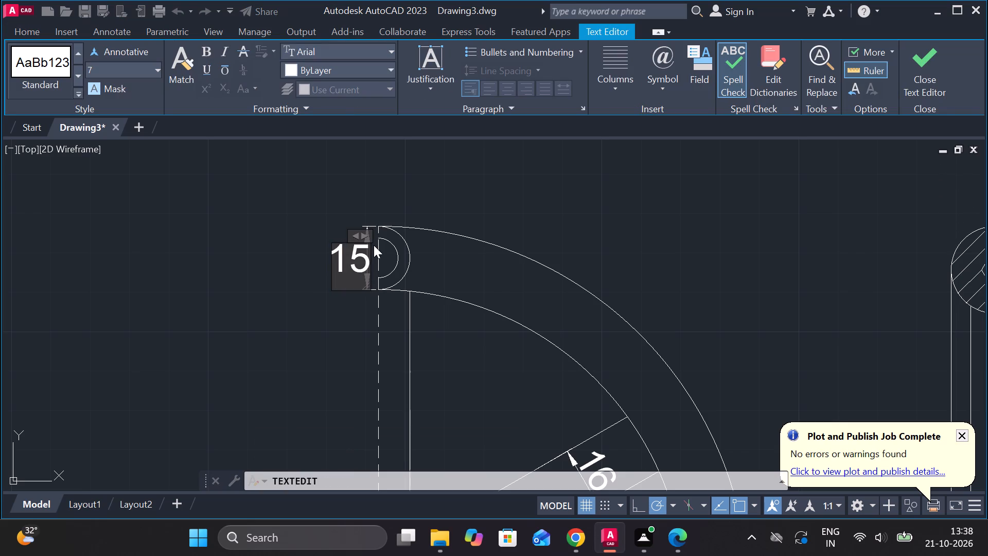
left_click(917, 95)
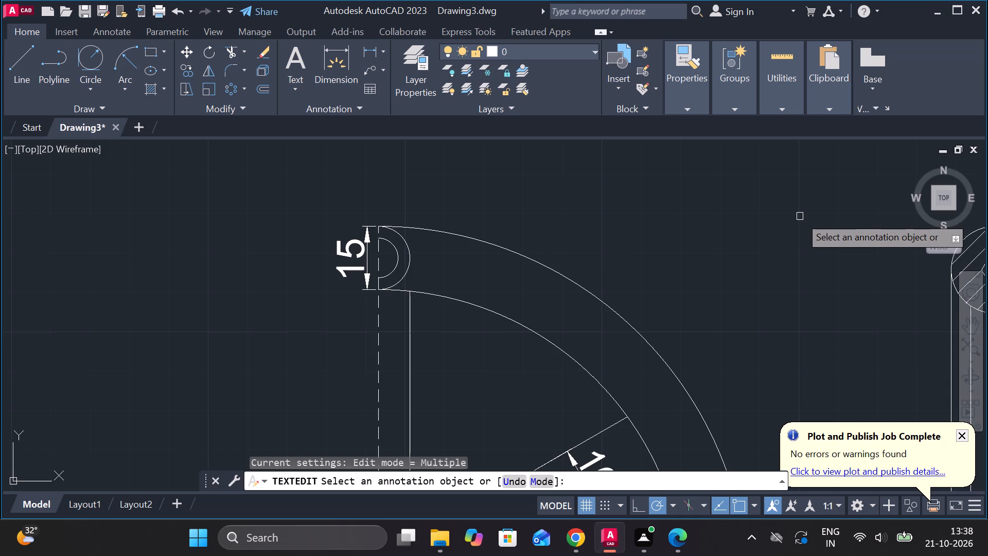
scroll(800, 216, "down", 3)
middle_click_drag(798, 225, 589, 199)
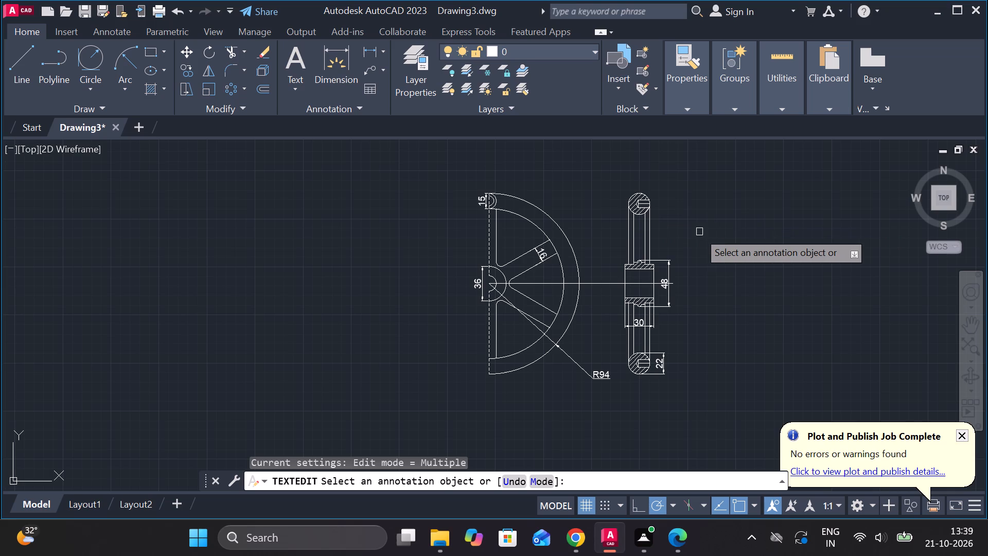
scroll(698, 232, "down", 1)
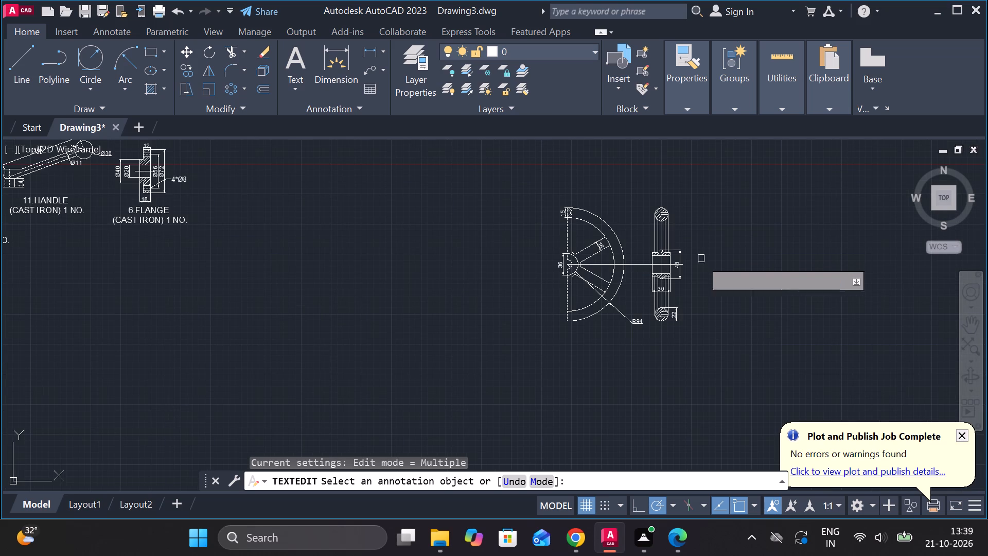
scroll(381, 297, "down", 2)
key("Escape")
Copy the 6.FLANGE (CAST IRON) 1 NO. label to below the wheel views.
scroll(358, 299, "up", 1)
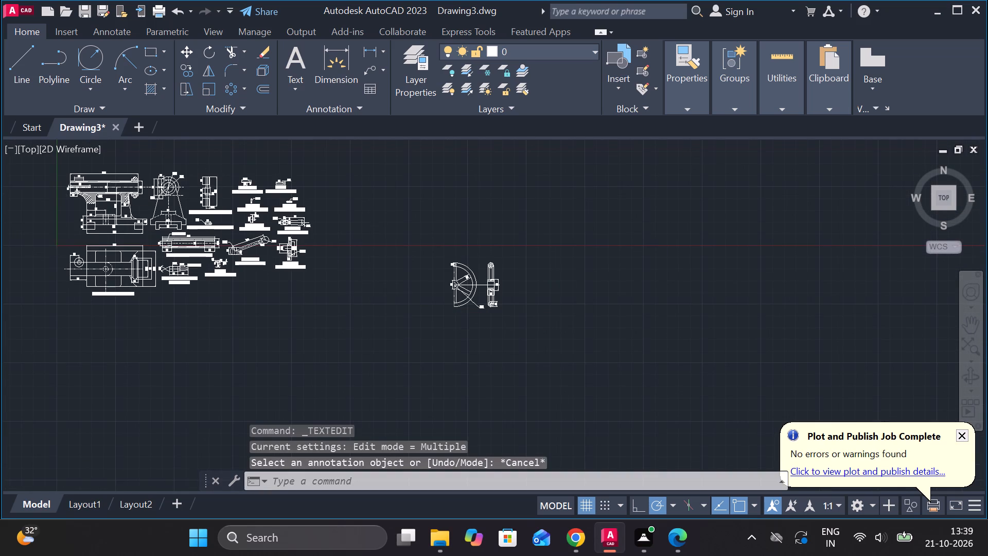
middle_click_drag(351, 288, 582, 375)
scroll(435, 374, "up", 1)
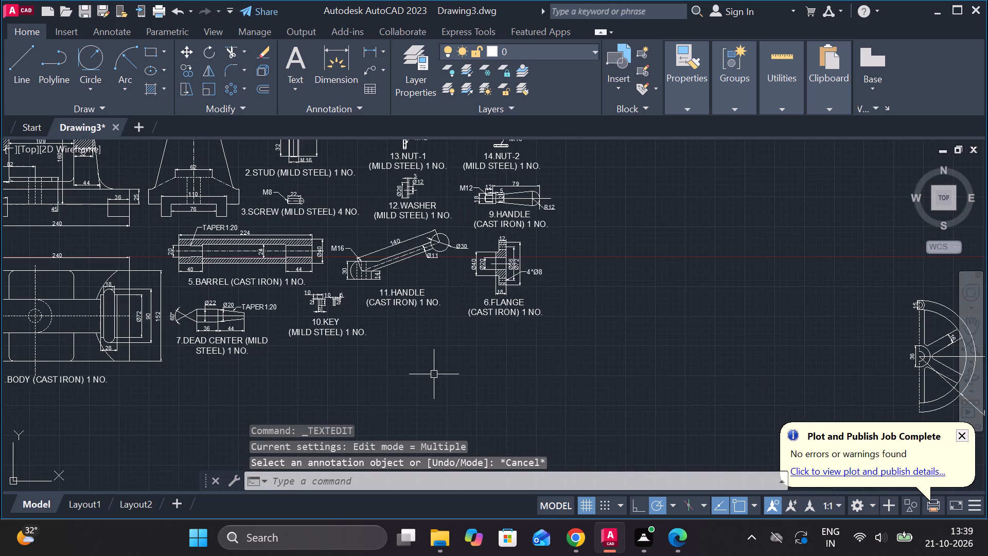
left_click(491, 311)
type("CO")
key("Return")
left_click(528, 334)
scroll(575, 334, "down", 2)
middle_click_drag(688, 340, 560, 302)
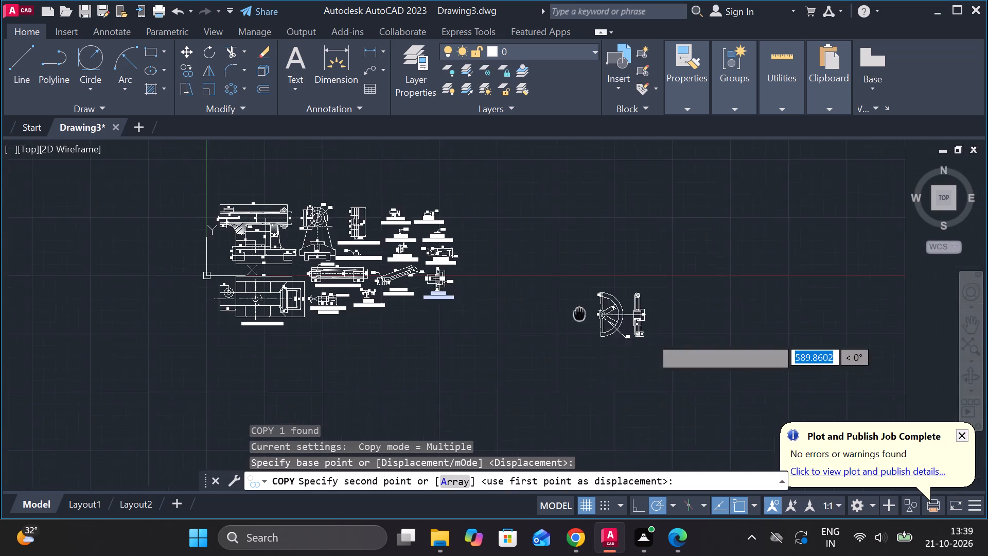
middle_click_drag(560, 302, 551, 299)
scroll(590, 339, "up", 4)
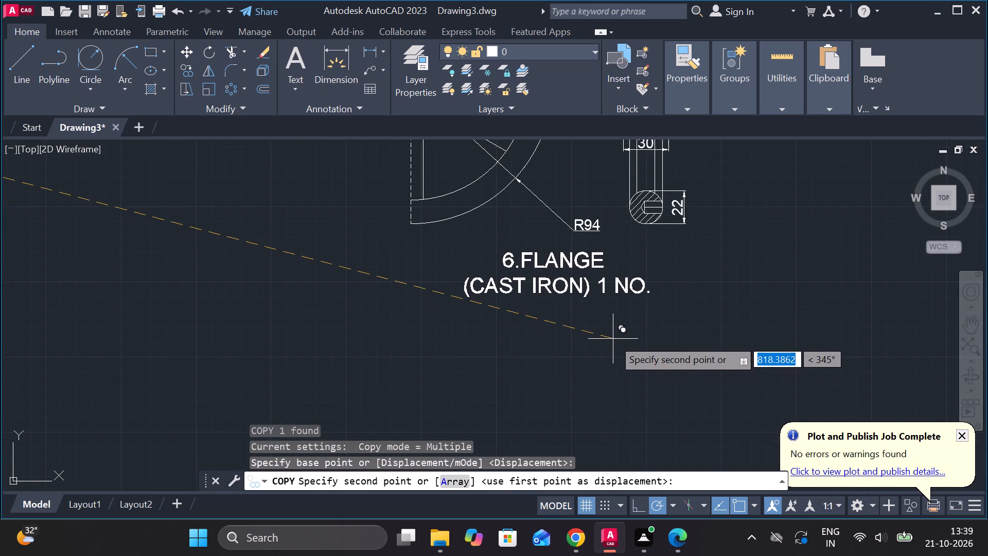
left_click(613, 339)
key("Escape")
Change the copied label's first line to 4.HANDLE WHEEL, keeping the (CAST IRON) 1 NO. line.
double_click(568, 257)
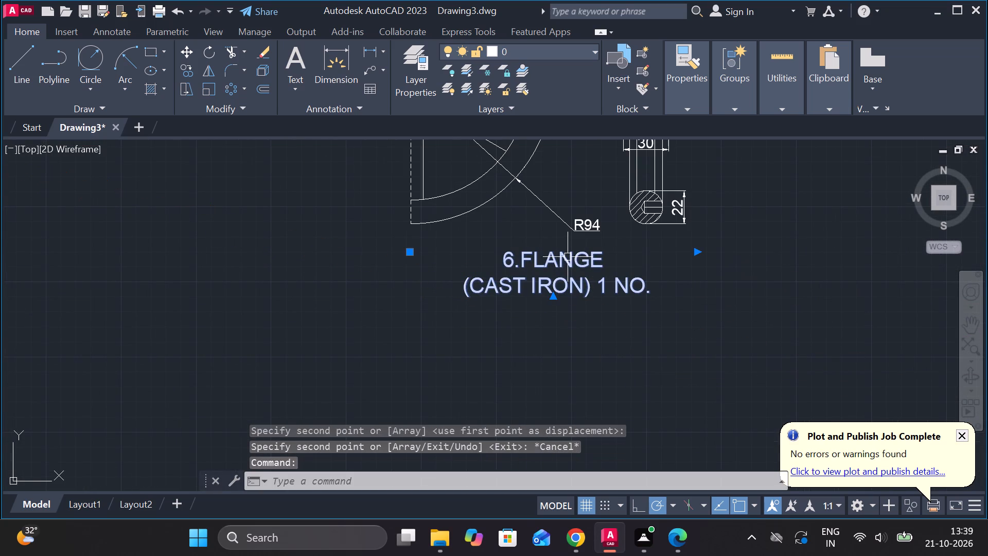
left_click(518, 262)
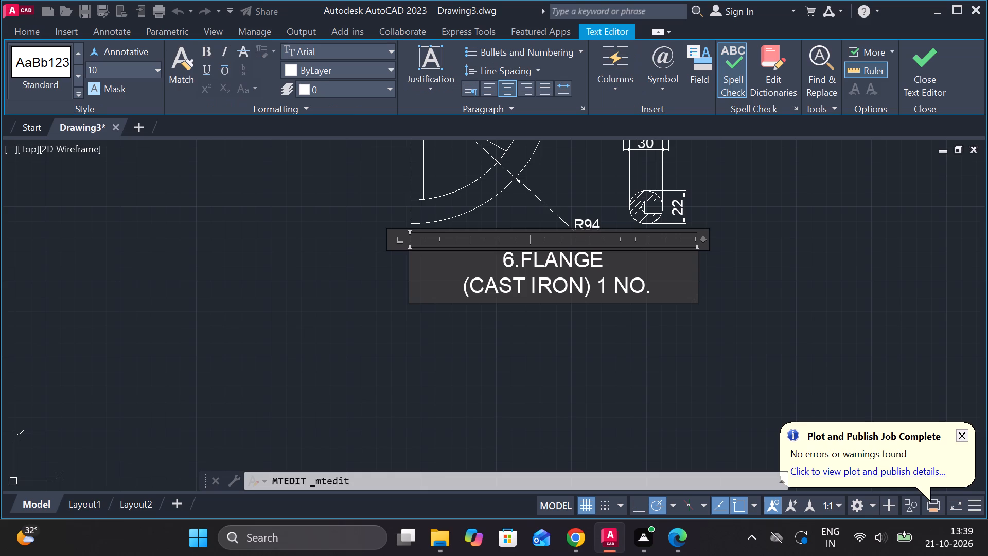
left_click(513, 259)
key("BackSpace")
key("4")
left_click(611, 268)
key("BackSpace")
key("BackSpace")
key("BackSpace")
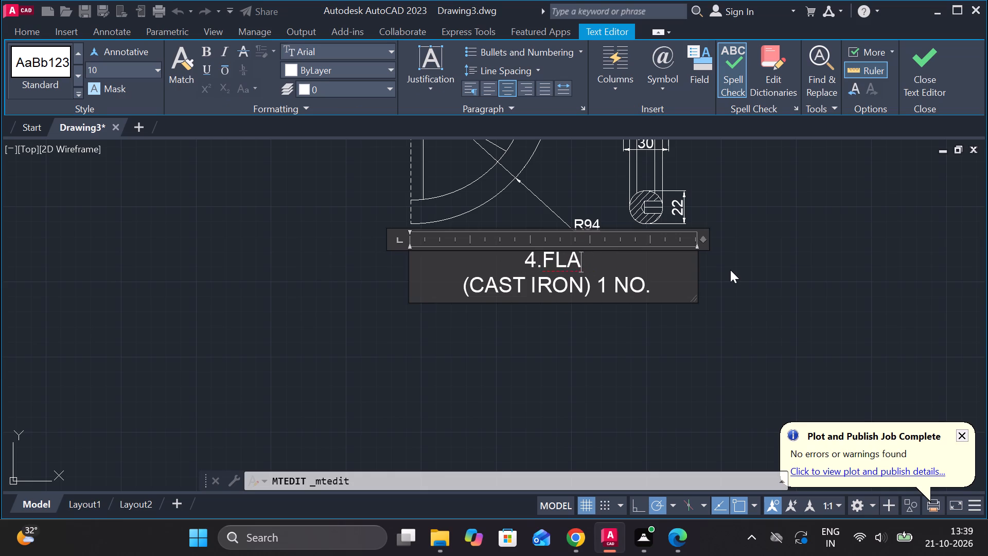
key("BackSpace")
key("BackSpace")
key("BackSpace")
type("HANDLE WHEEL")
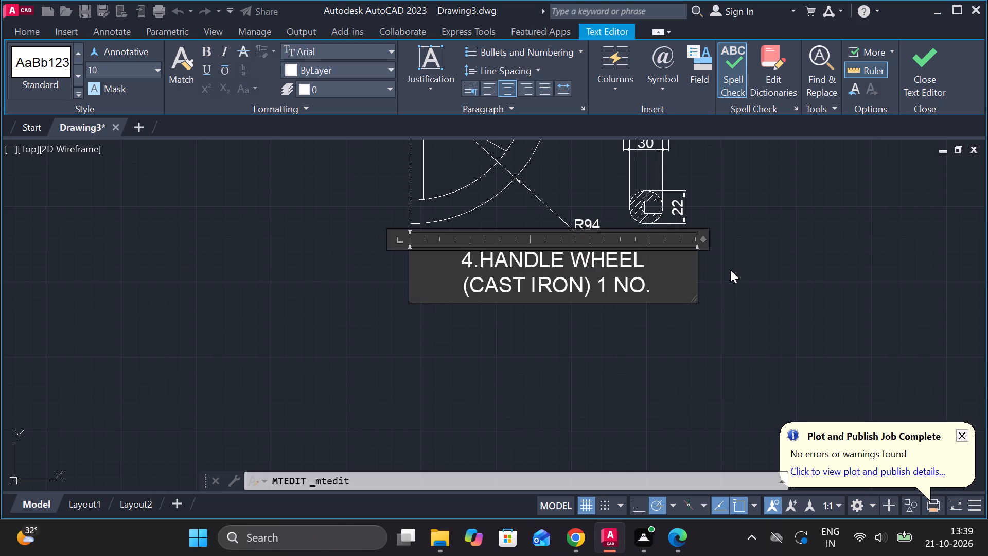
key("Down")
left_click(935, 76)
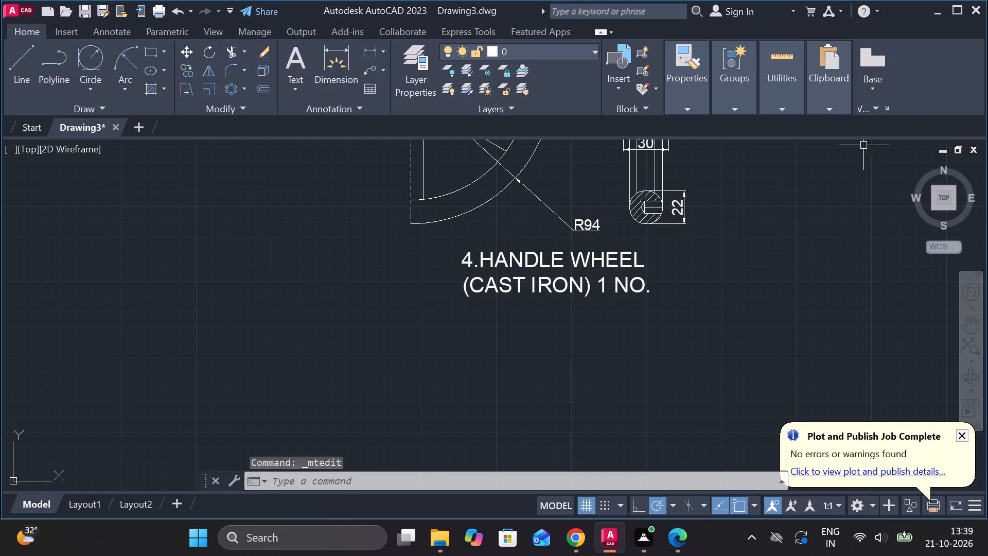
Move both wheel views with their dimensions and label into the free space below the 10.KEY and 6.FLANGE details.
scroll(787, 207, "down", 4)
middle_click_drag(776, 231, 620, 374)
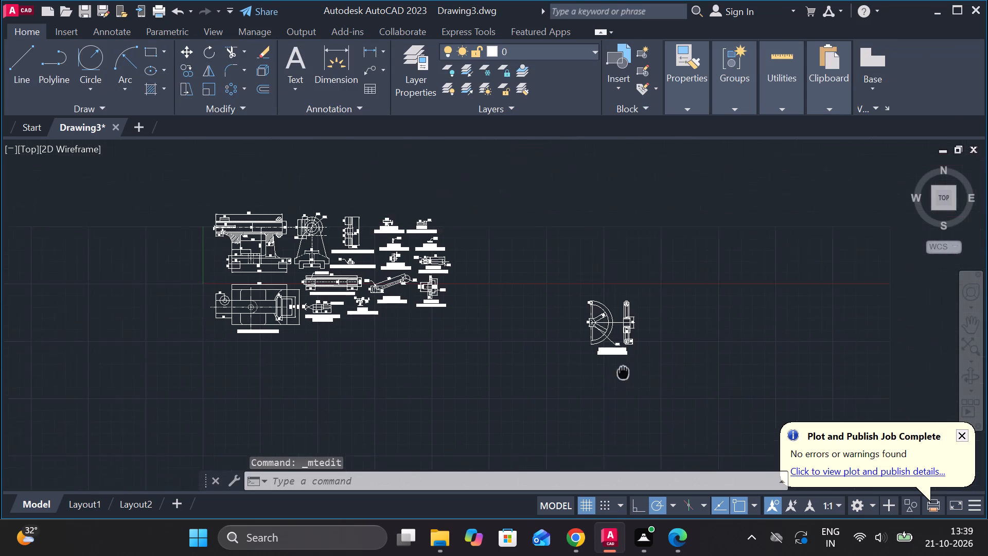
middle_click_drag(620, 374, 620, 374)
left_click(546, 299)
left_click(631, 396)
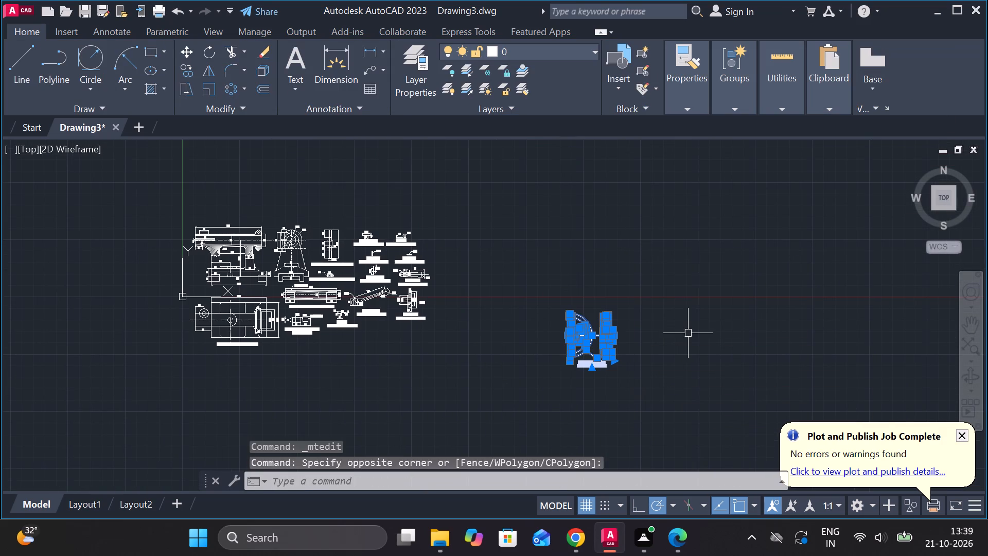
key("m")
key("Return")
left_click(688, 333)
scroll(684, 328, "up", 2)
middle_click_drag(702, 328, 835, 280)
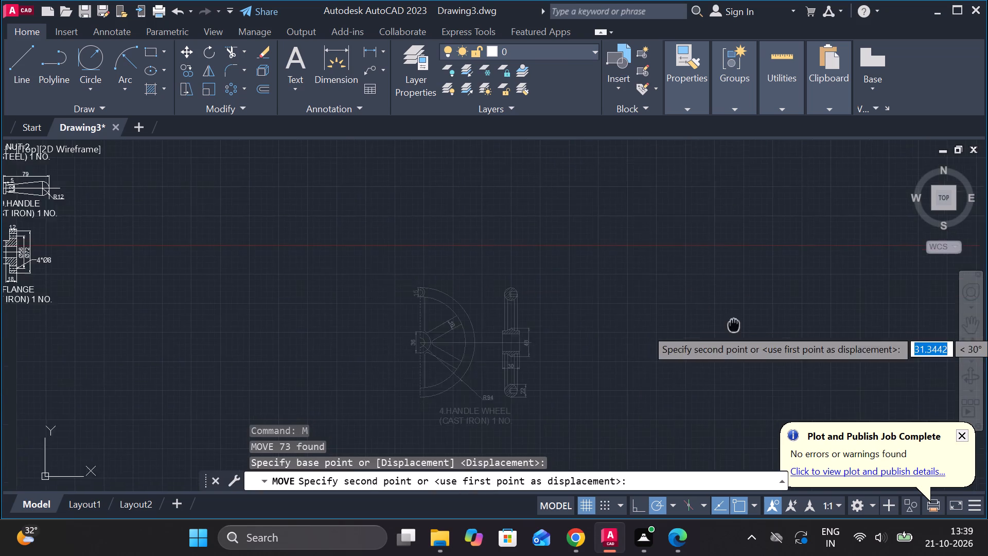
middle_click_drag(835, 280, 916, 256)
scroll(945, 239, "down", 1)
scroll(707, 263, "up", 1)
middle_click_drag(681, 283, 892, 270)
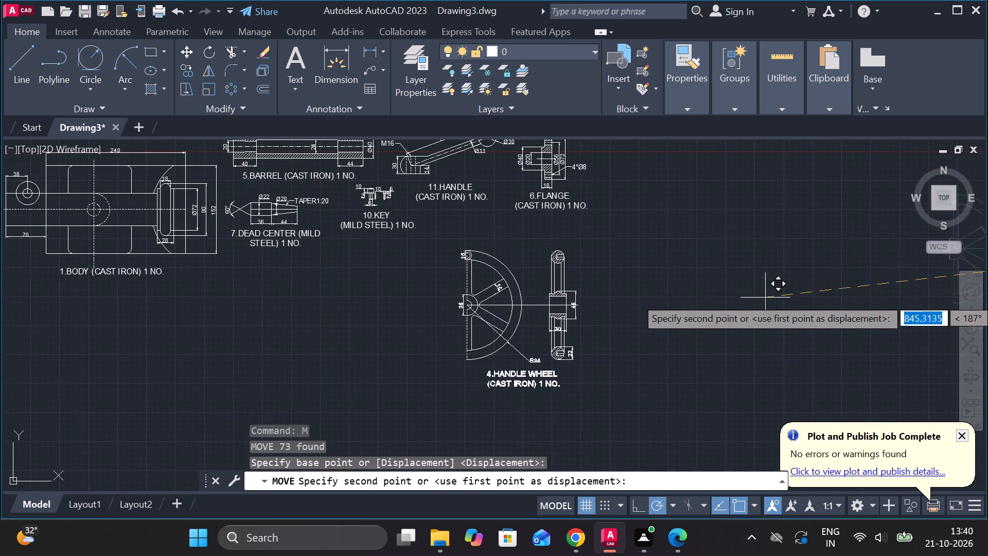
left_click(726, 264)
Draw a closed rectangle 12 wide by 32 high with lines in the empty space below the part details.
middle_click_drag(774, 269, 910, 294)
middle_click_drag(877, 318, 888, 349)
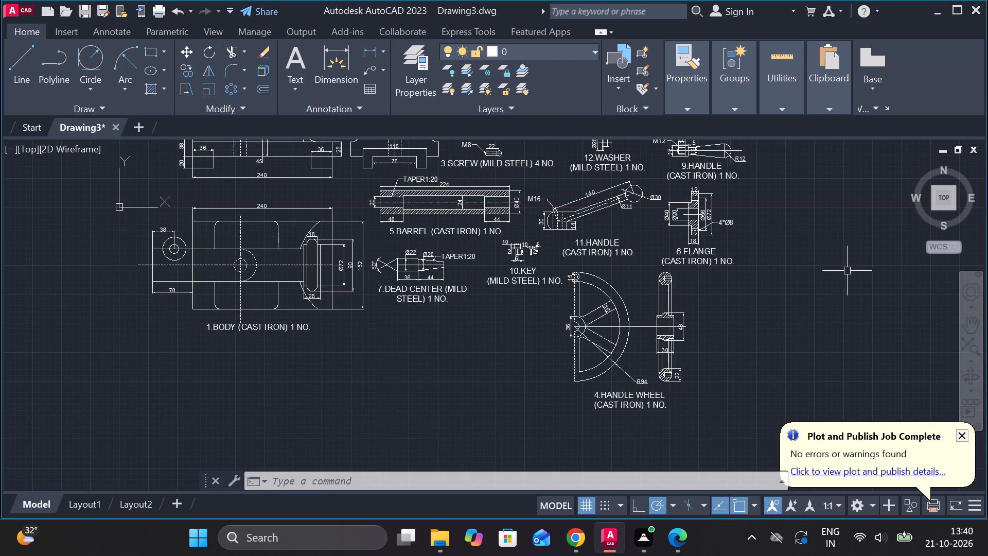
scroll(318, 372, "up", 2)
middle_click_drag(321, 374, 402, 228)
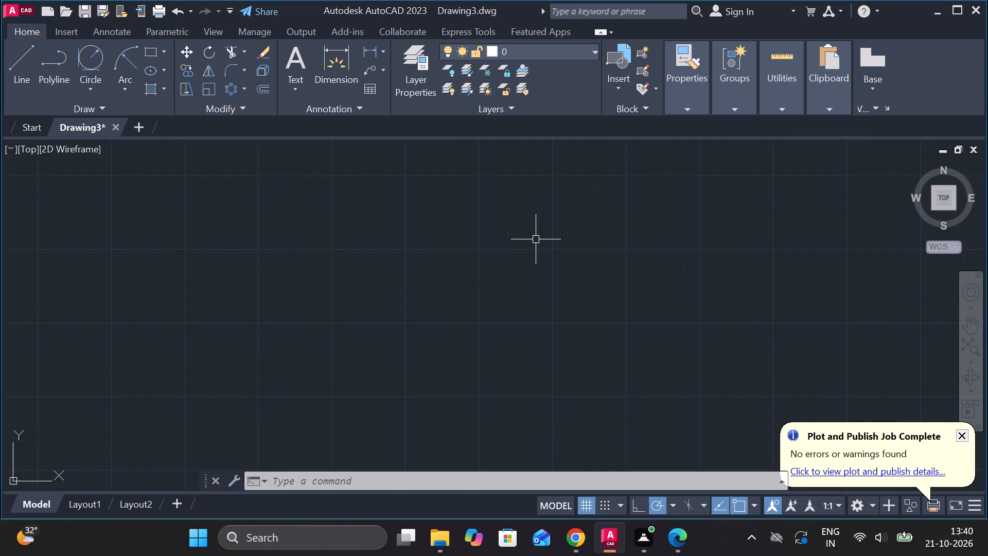
key("l")
key("Return")
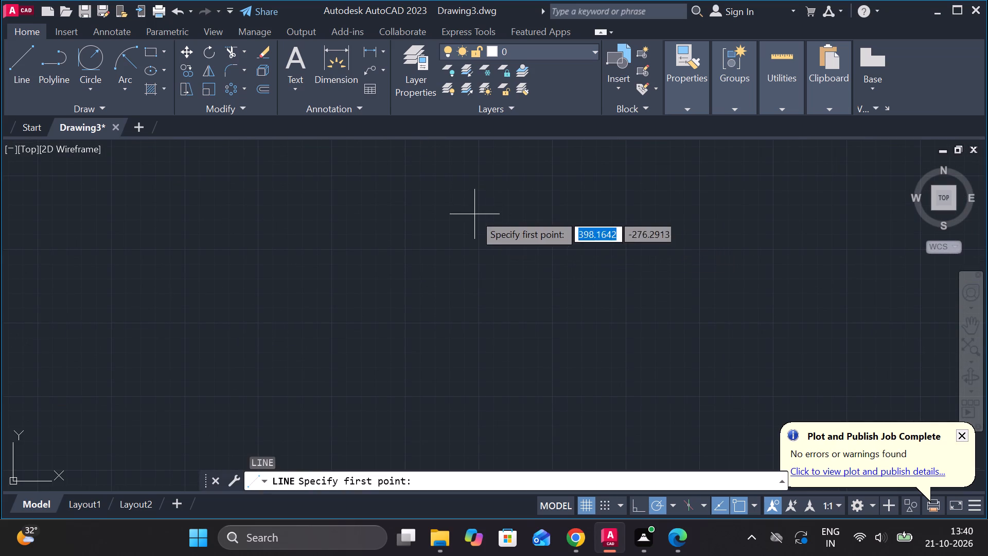
left_click(474, 214)
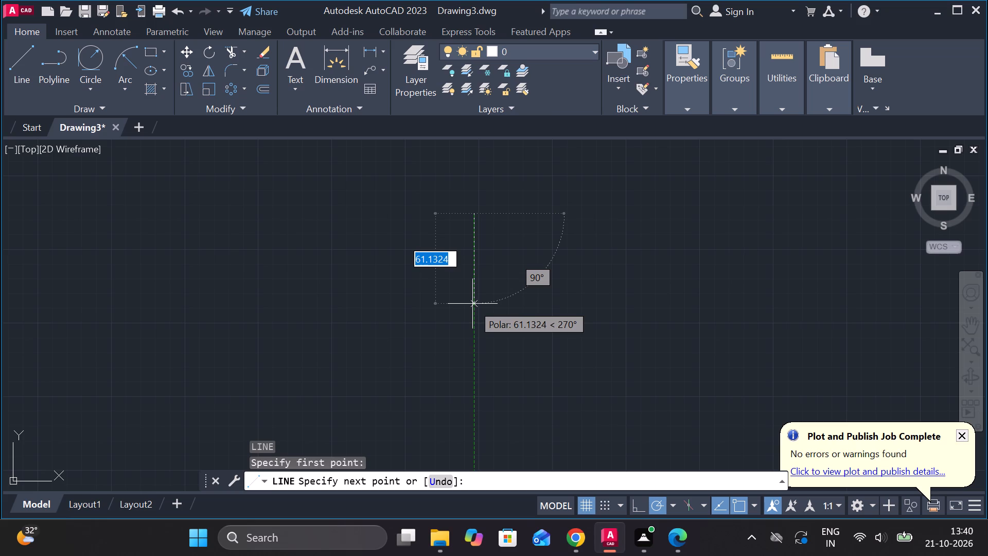
type("32")
key("space")
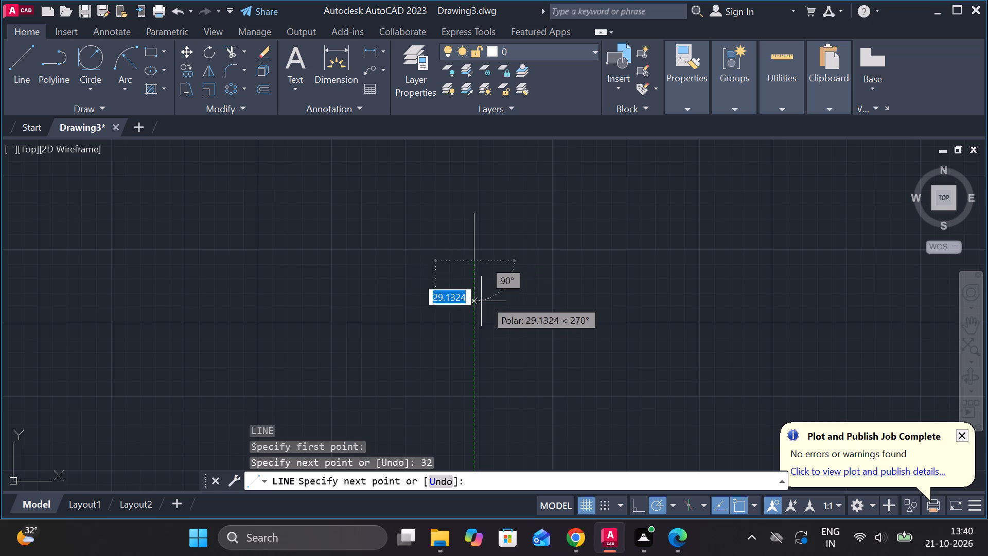
type("12")
key("space")
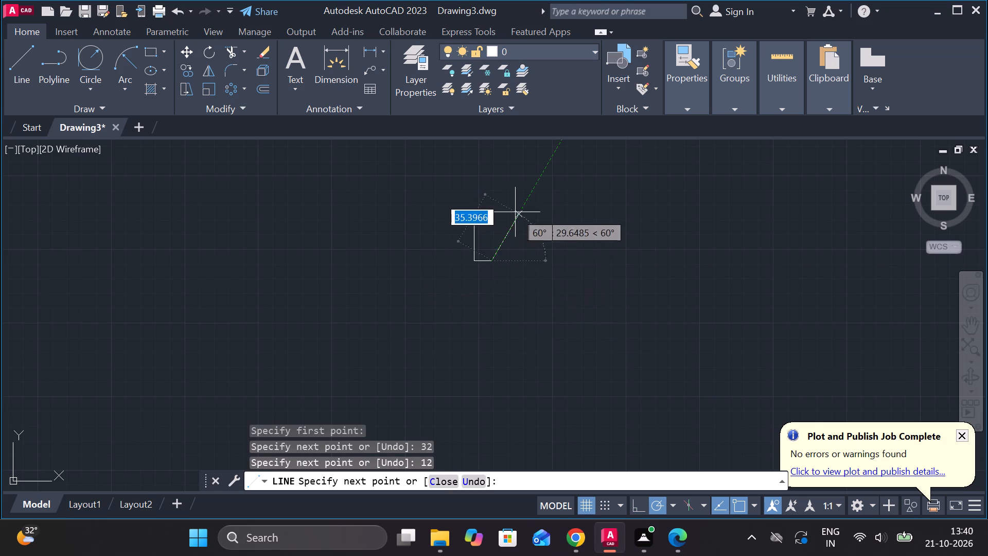
type("32")
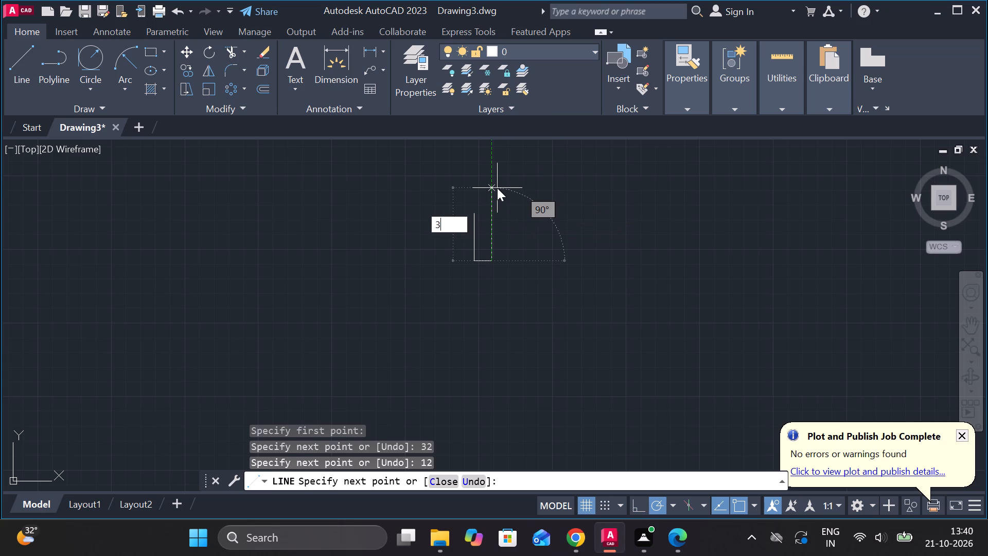
key("space")
scroll(462, 195, "up", 1)
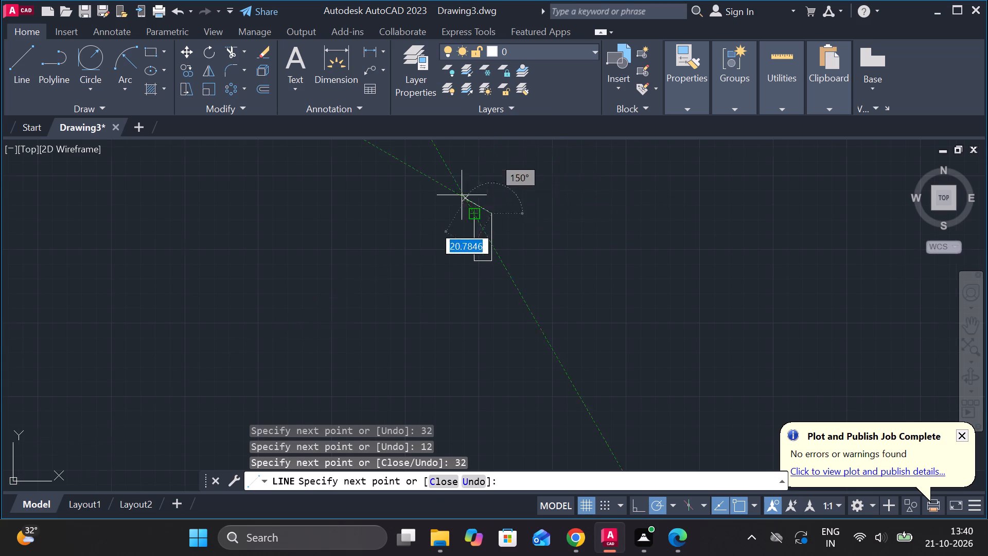
scroll(462, 195, "up", 1)
left_click(483, 244)
key("Escape")
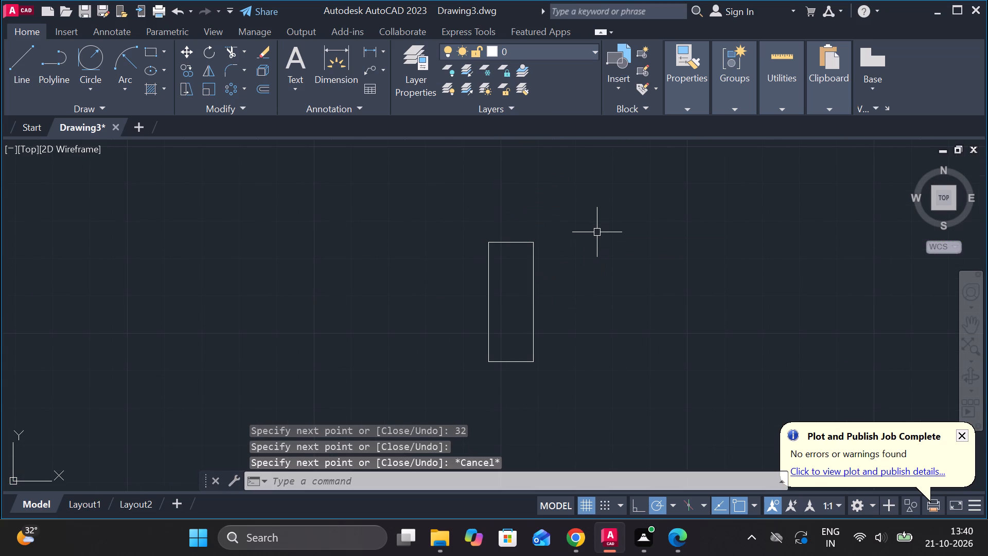
Draw a separate closed rectangle 18 wide by 20 high with lines, to the right of the 12 by 32 rectangle.
middle_click_drag(610, 255, 573, 247)
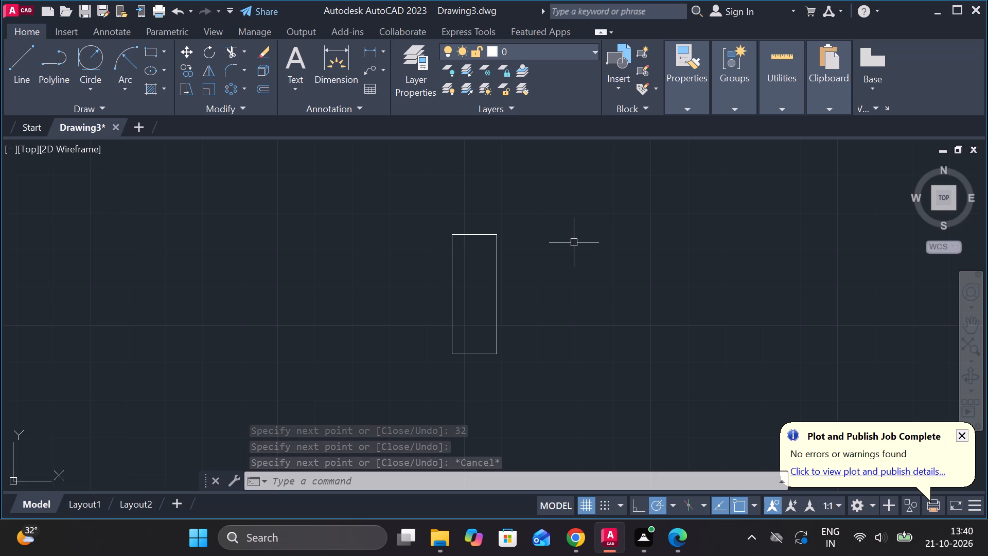
key("space")
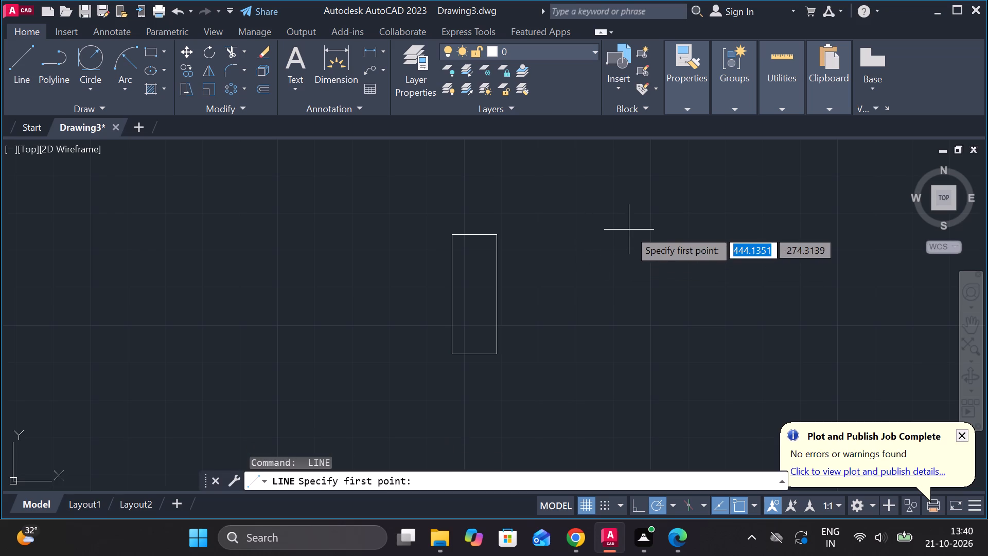
left_click(629, 230)
key("1")
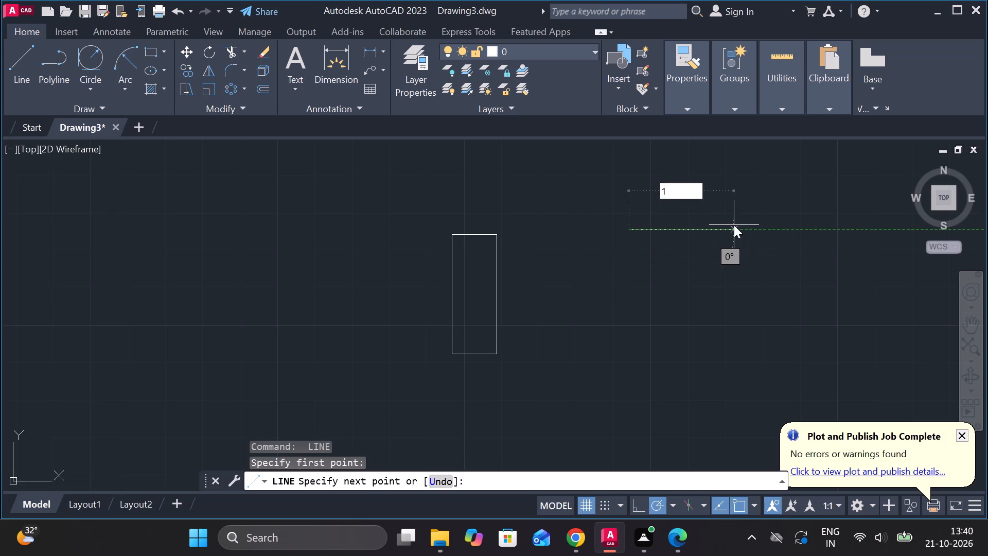
type("8")
key("space")
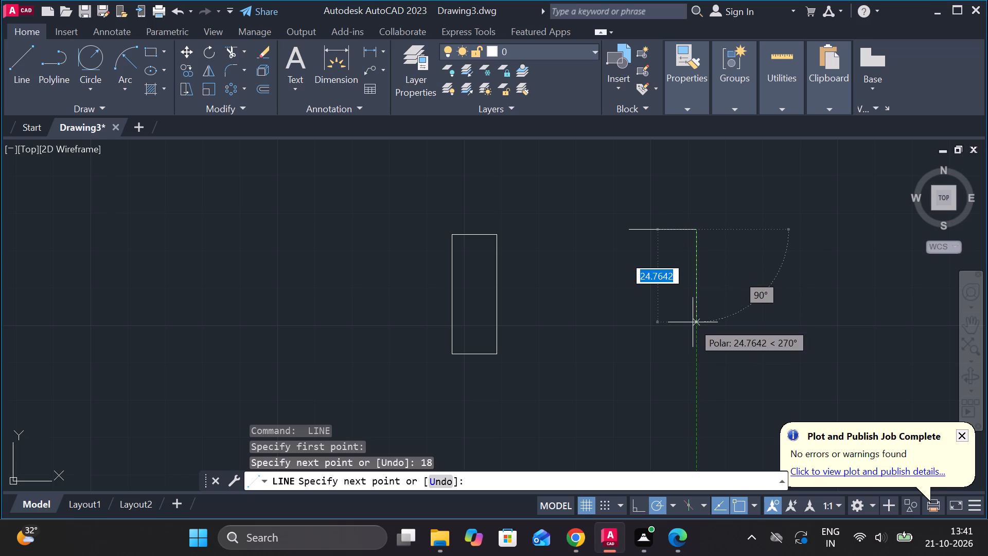
type("20")
key("Return")
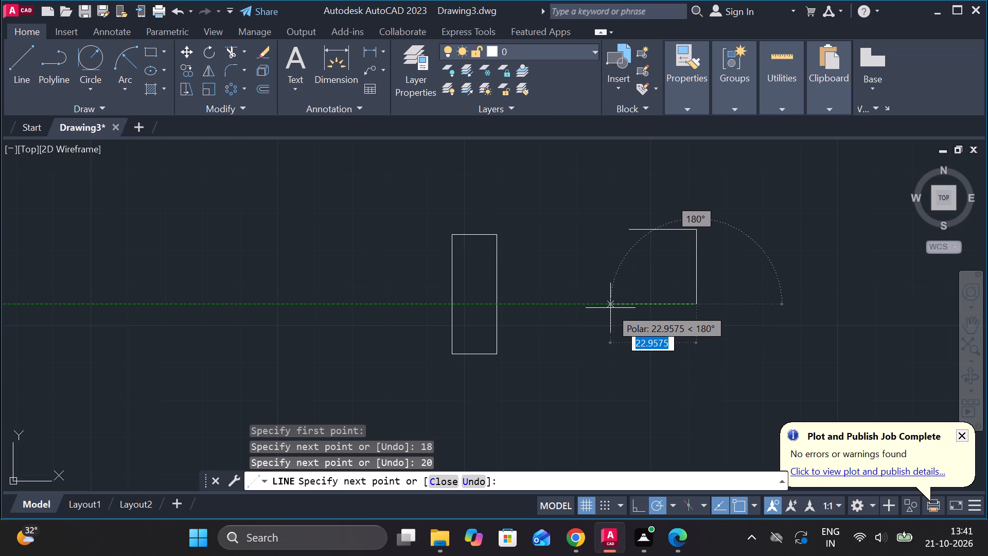
type("18")
key("Return")
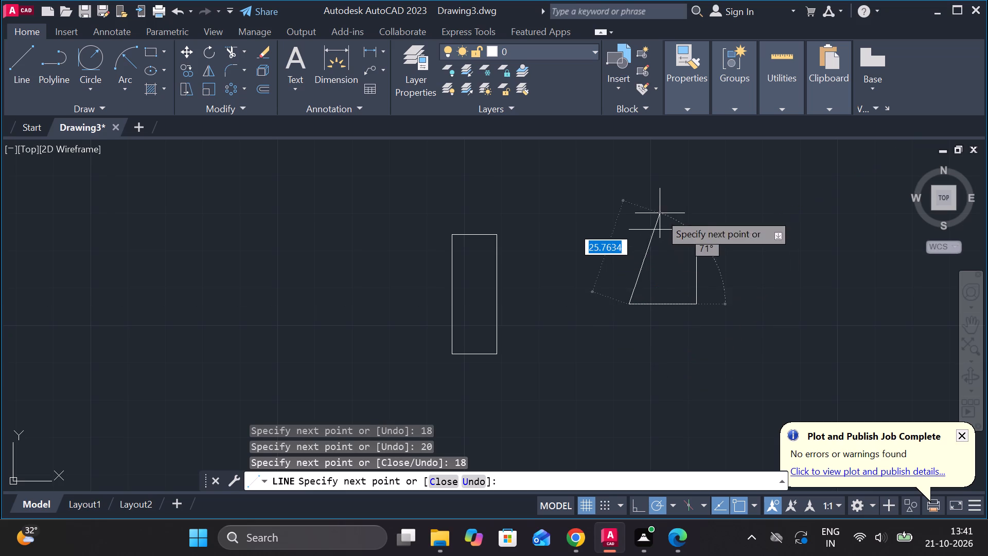
left_click(623, 229)
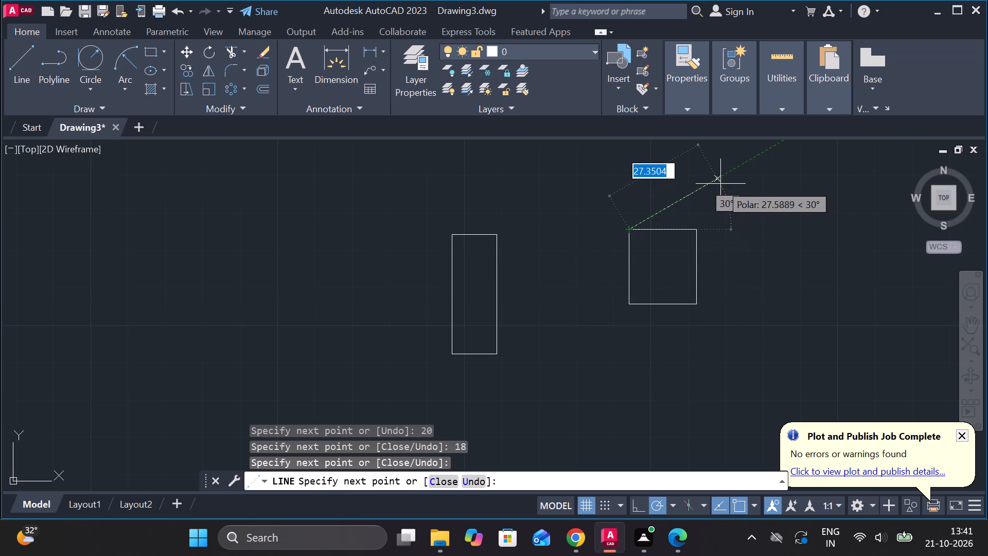
key("Escape")
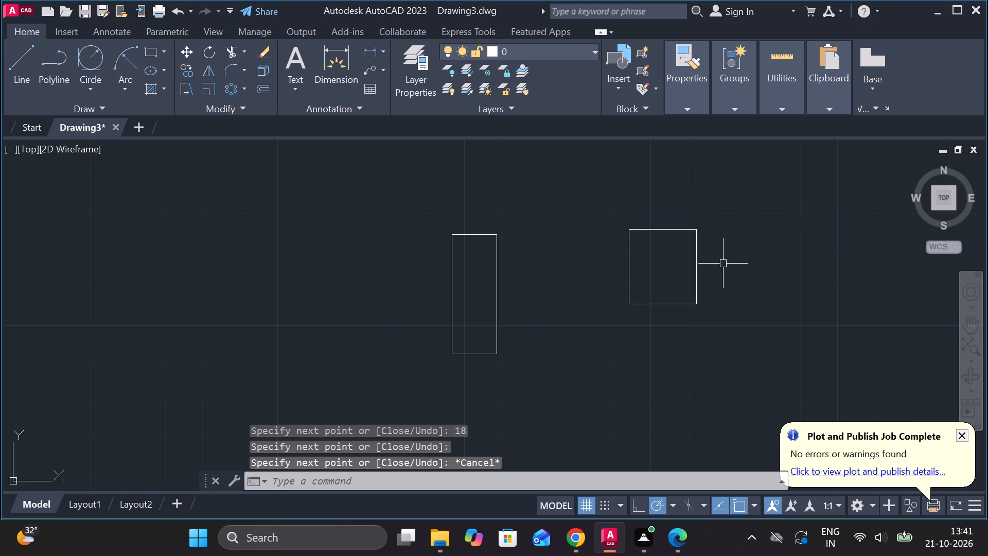
Move the 18 by 20 rectangle by its left edge's midpoint onto the right edge's midpoint of the 12 by 32 rectangle.
left_click(602, 223)
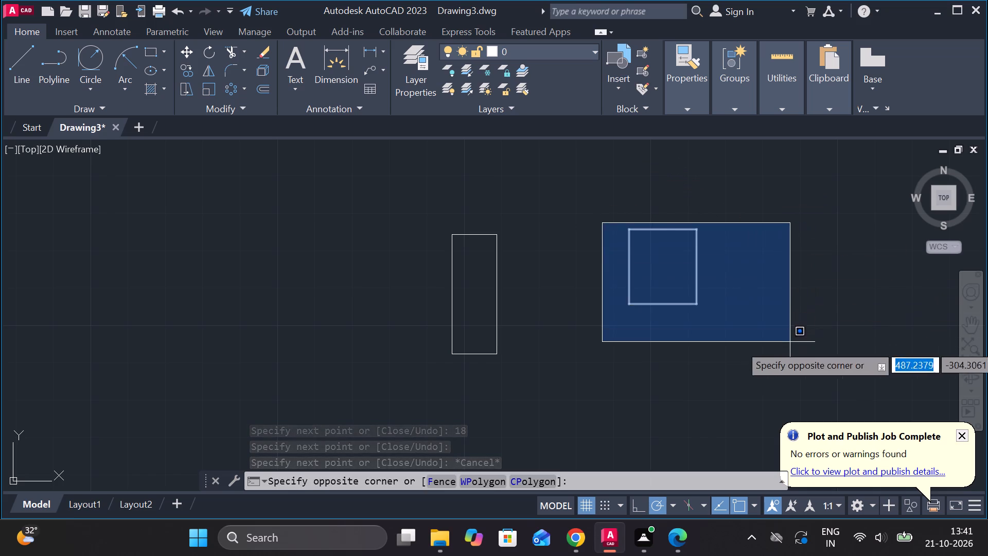
left_click(801, 358)
key("m")
key("Return")
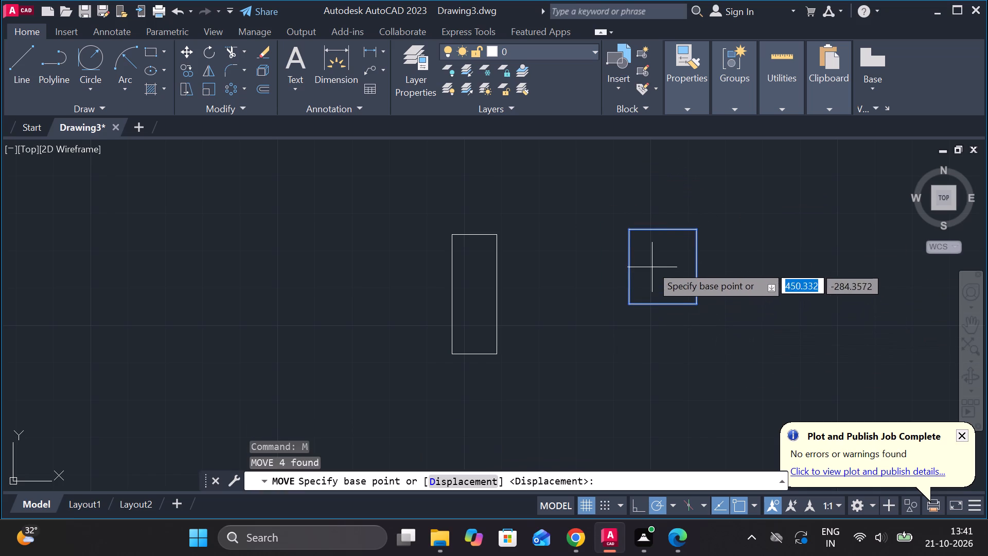
left_click(625, 266)
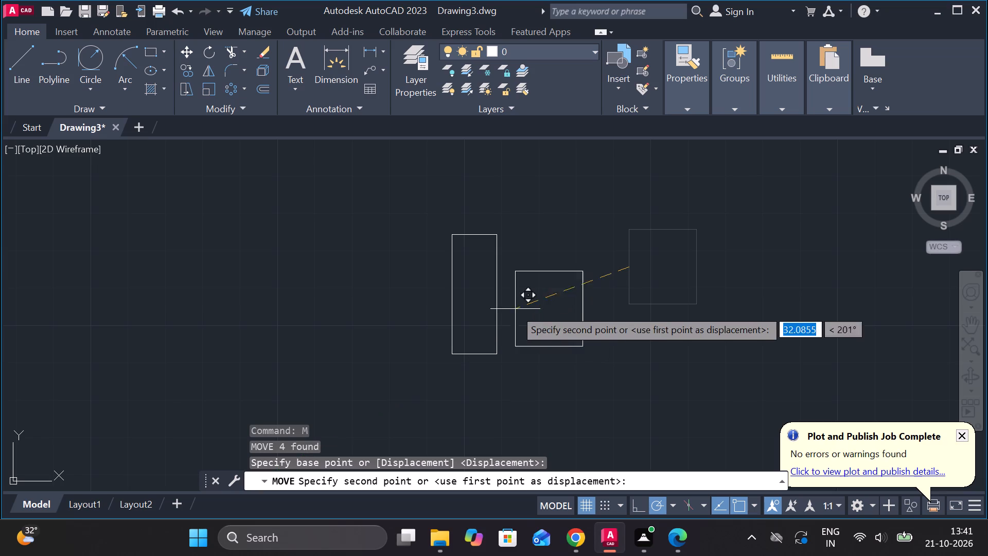
left_click(496, 299)
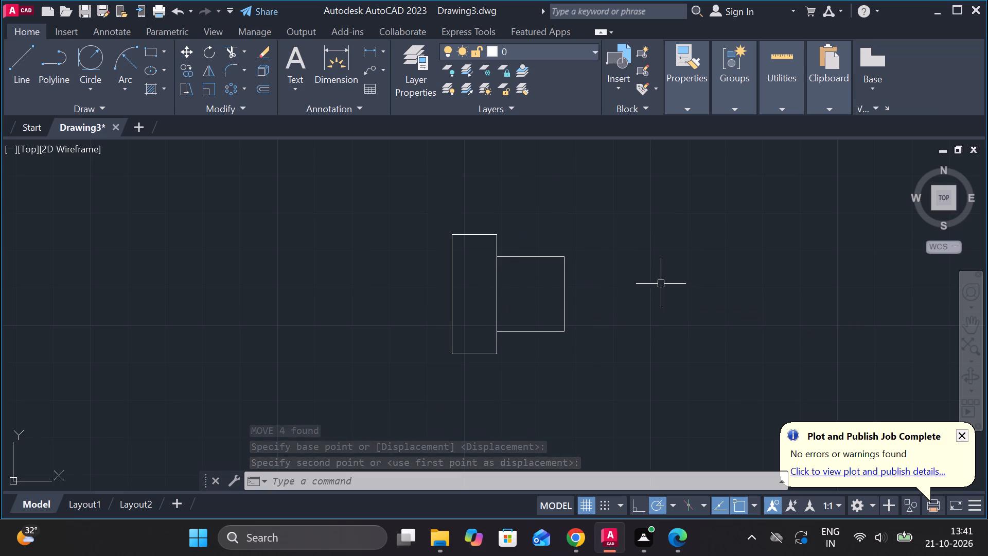
Draw a closed rectangle 30 wide by 16 high with lines, to the right of the joined rectangles.
key("l")
key("Return")
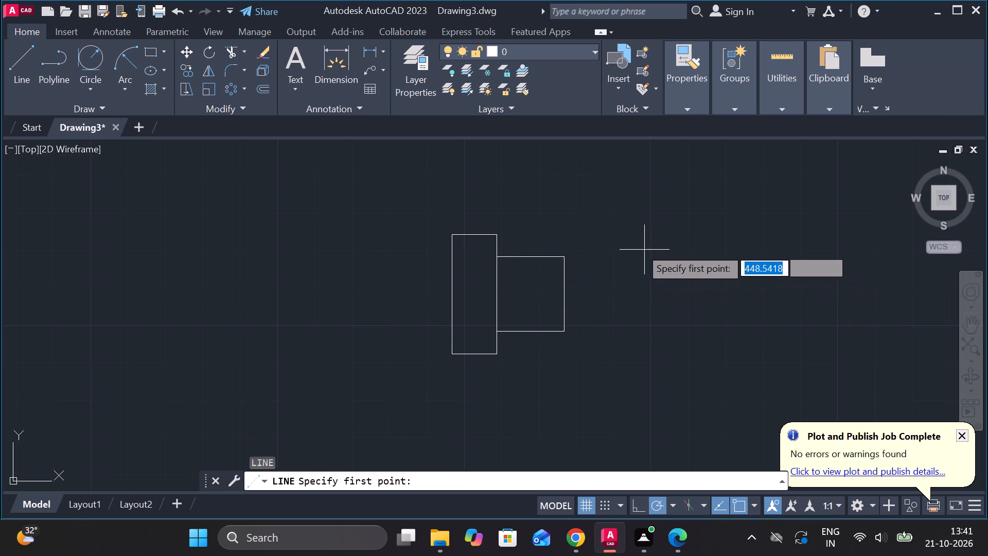
left_click(625, 237)
type("30")
key("Return")
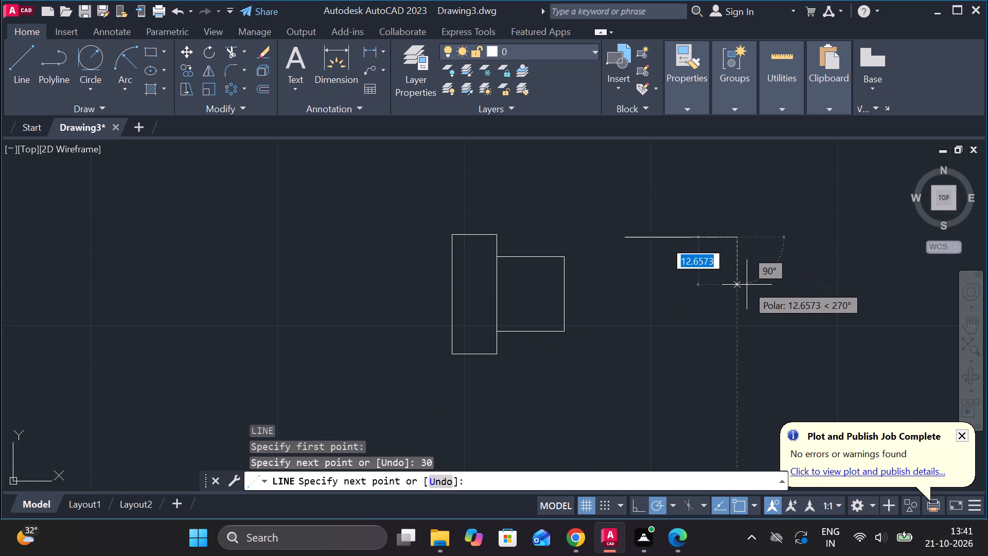
type("16")
key("Return")
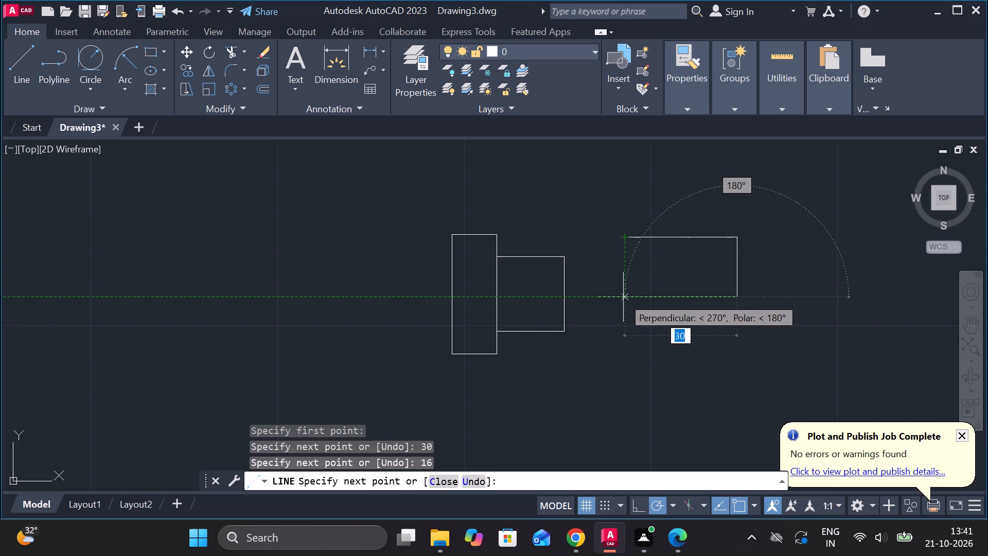
left_click(623, 297)
left_click(630, 237)
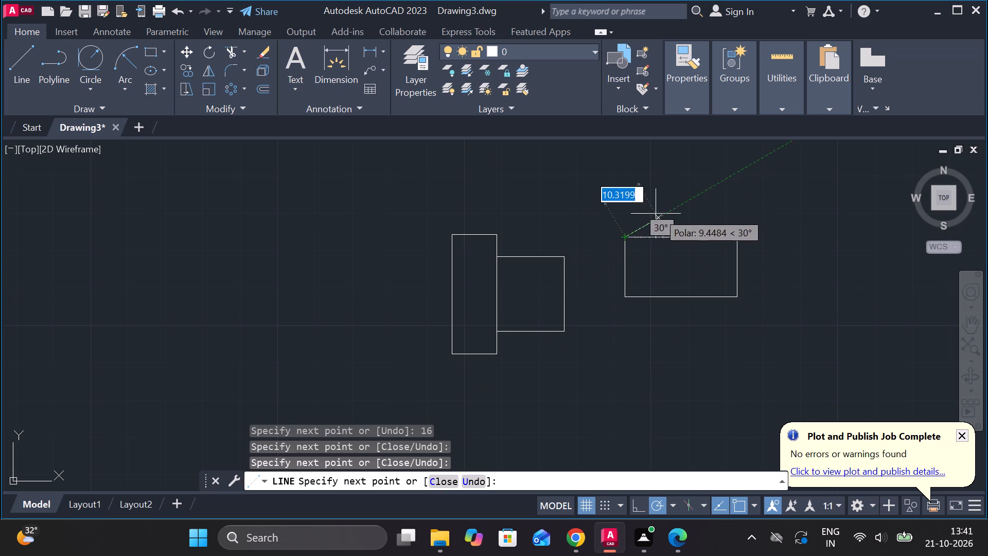
key("Escape")
Move the 30 by 16 rectangle by its left edge's midpoint onto the right edge's midpoint of the 18 by 20 section.
left_click(609, 214)
left_click(842, 334)
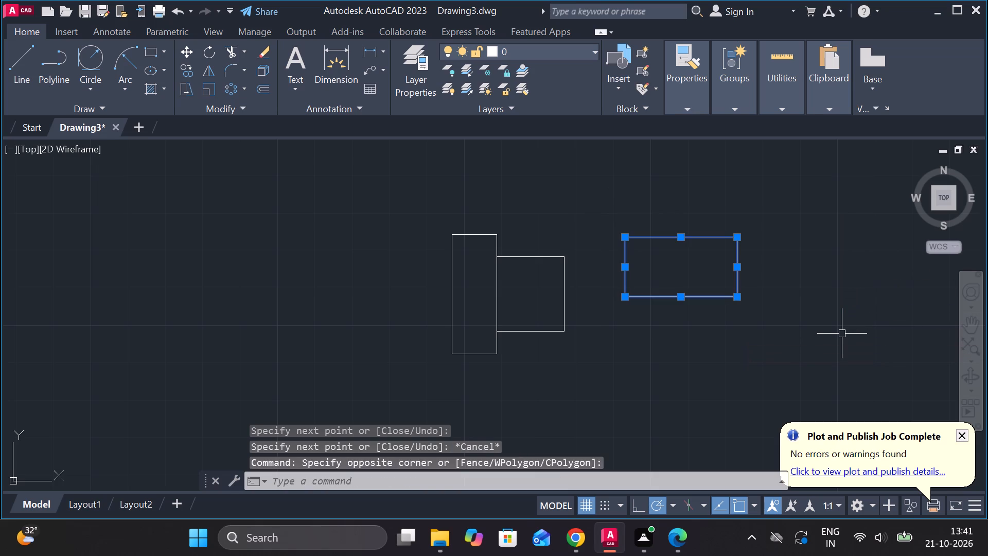
key("m")
key("Return")
left_click(626, 266)
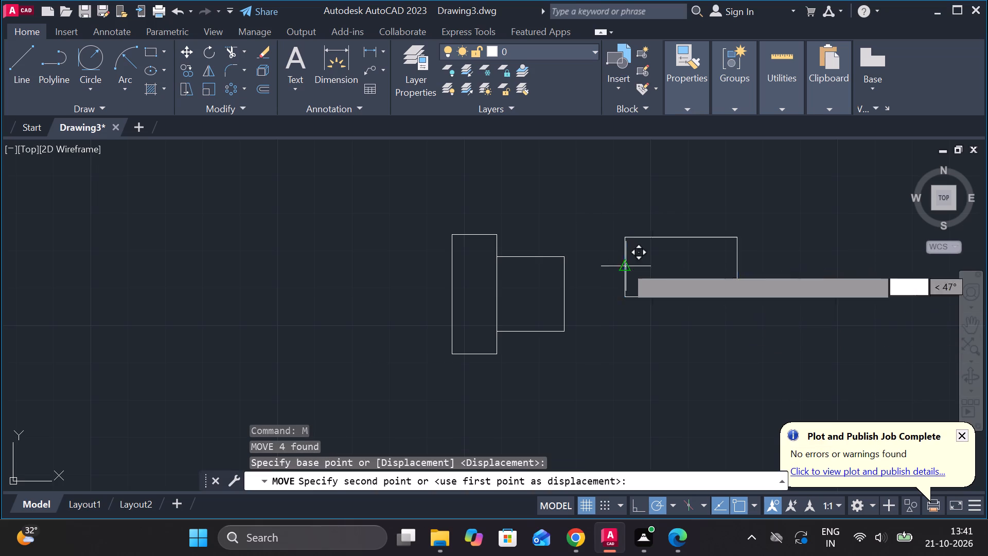
left_click(562, 293)
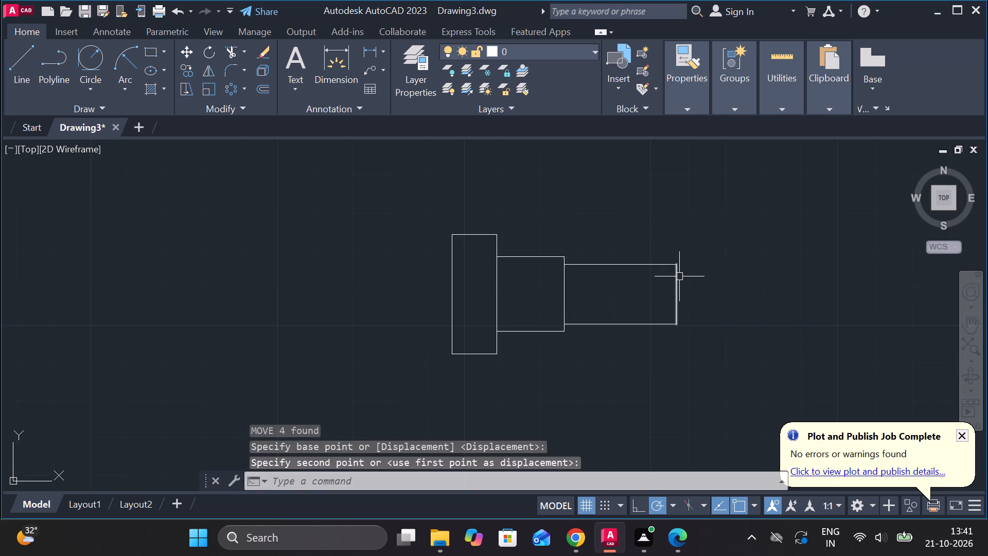
Draw a closed rectangle 18 wide by 12 high with lines, to the right of the stepped outline.
middle_click_drag(737, 284, 678, 286)
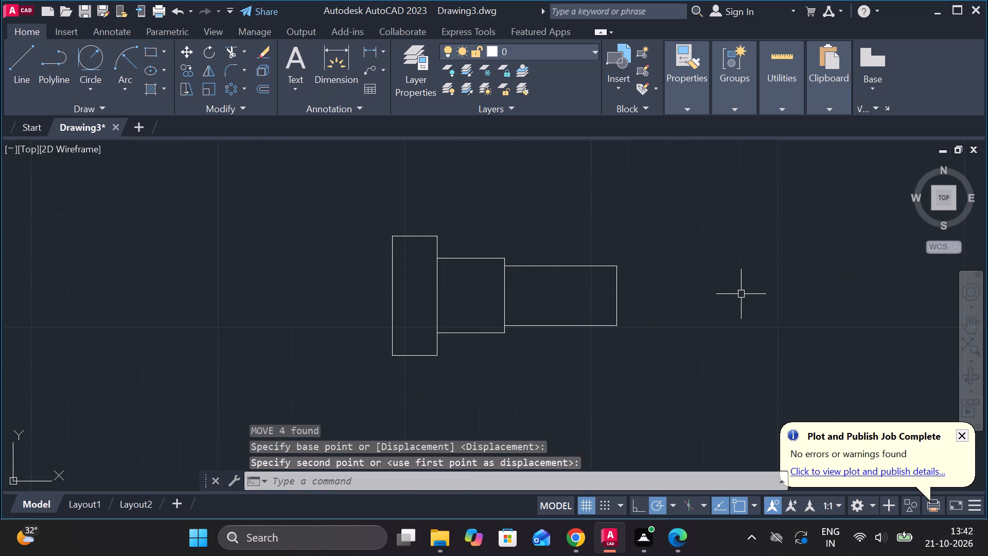
key("l")
key("Return")
left_click(694, 265)
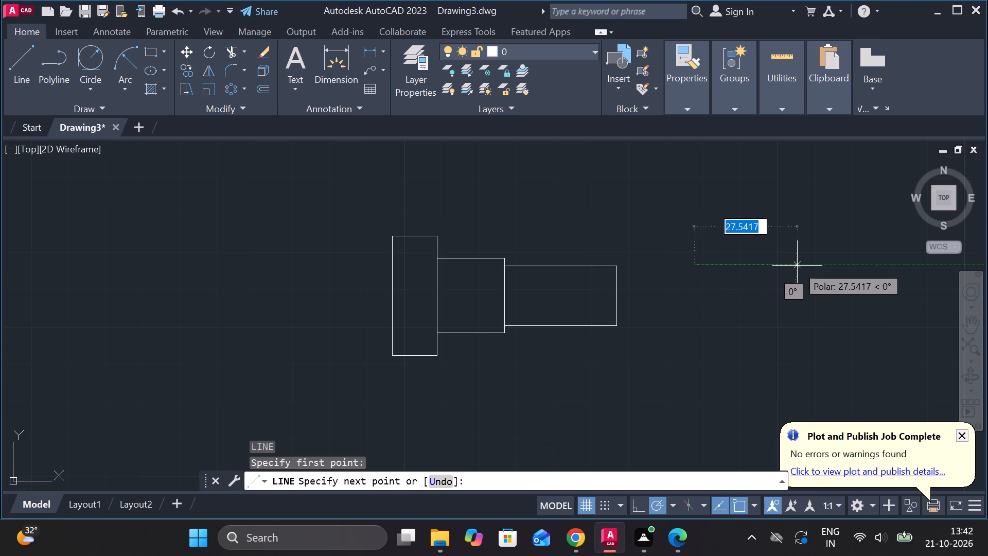
type("18")
key("Return")
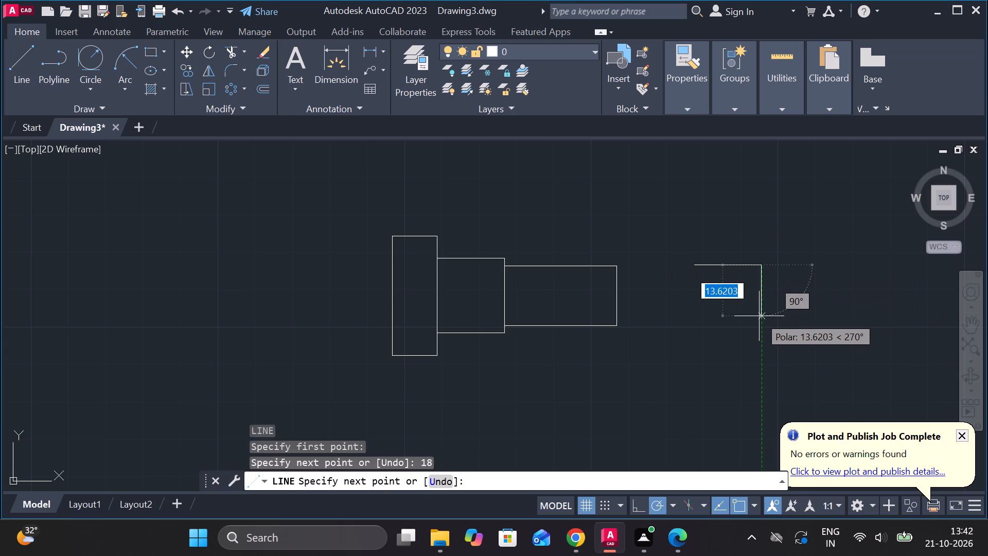
type("12")
key("space")
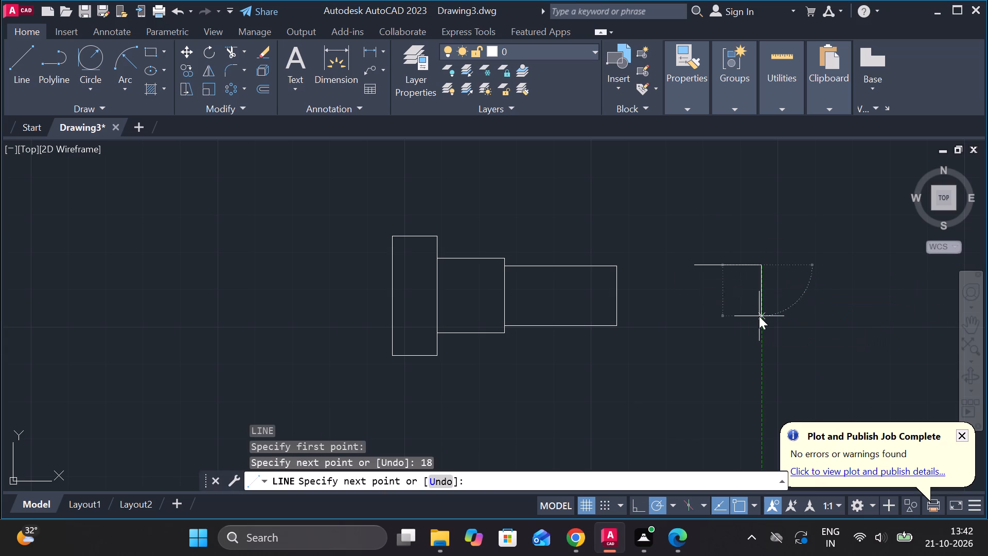
type("18")
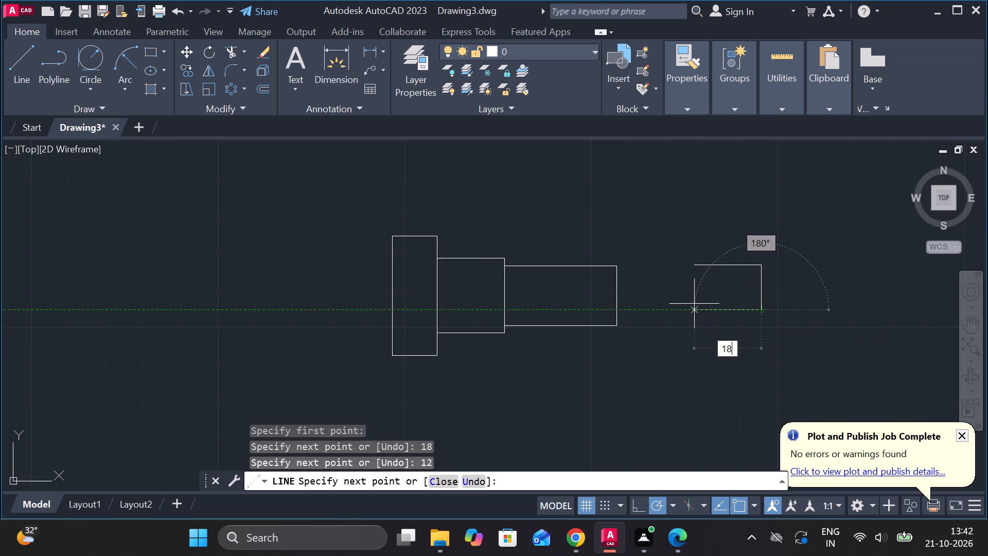
key("Return")
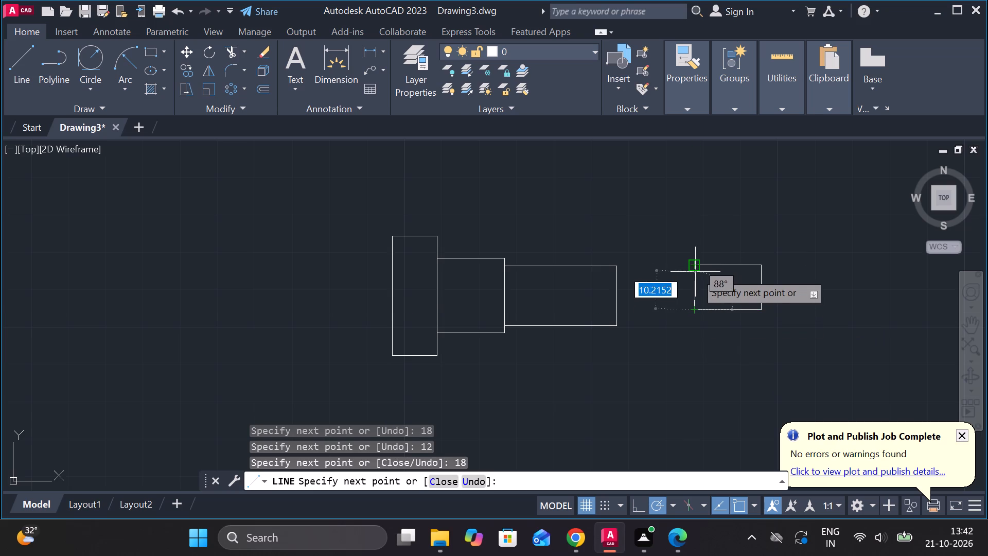
left_click(695, 267)
key("Escape")
Move the 18 by 12 rectangle by its left edge's midpoint onto the right edge's midpoint of the 30 by 16 section.
left_click_drag(654, 239, 684, 260)
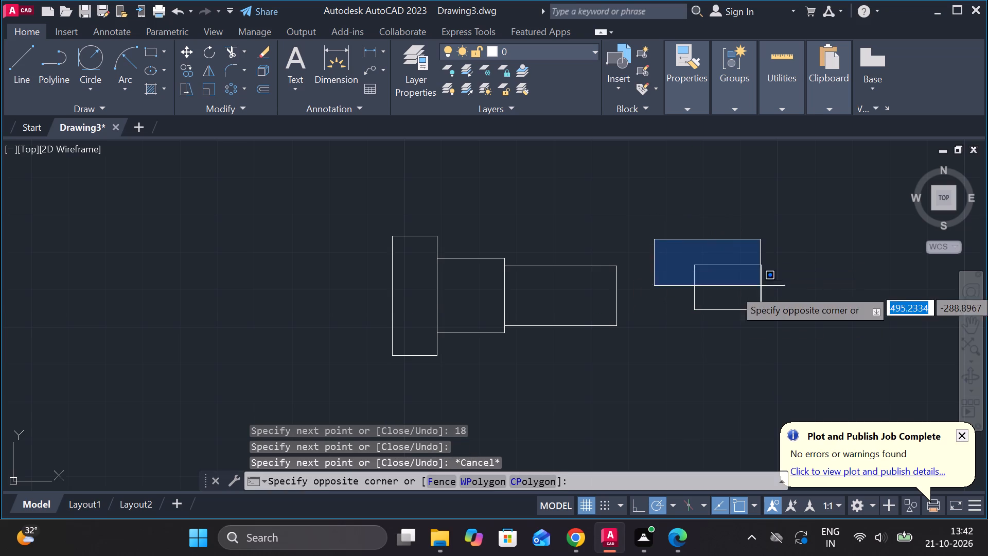
left_click(818, 326)
key("m")
key("Return")
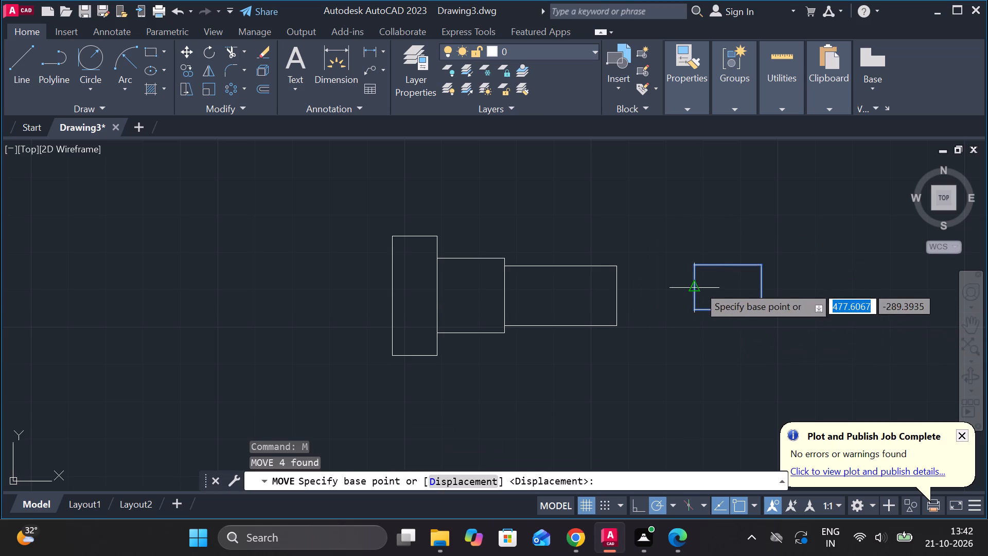
left_click(698, 286)
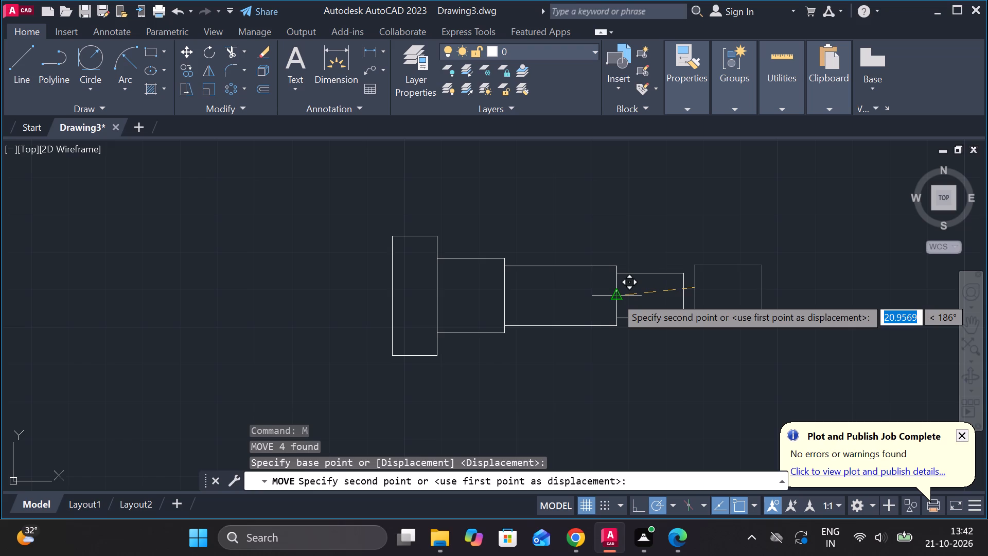
left_click(615, 297)
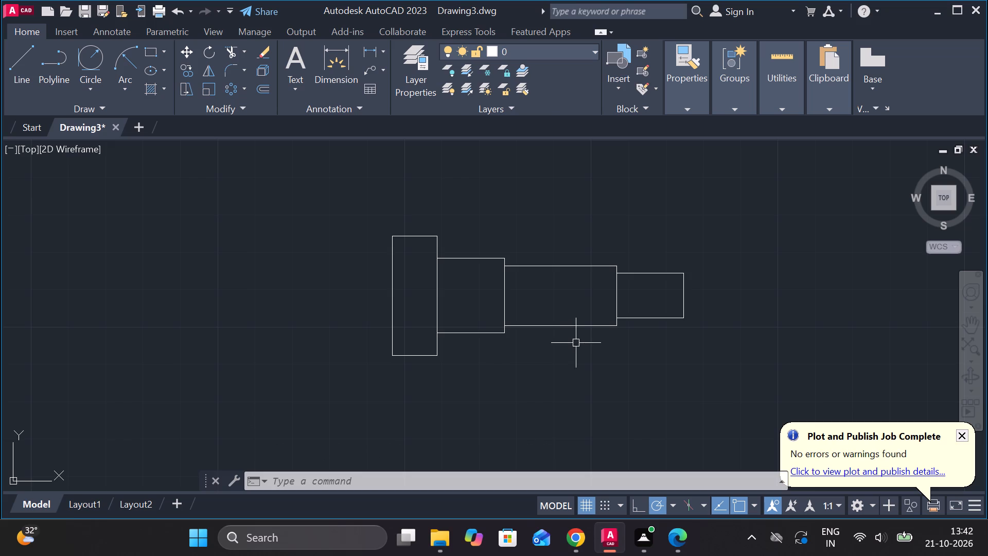
Draw a closed rectangle 226 wide by 20 high with lines, to the right of the stepped outline.
key("l")
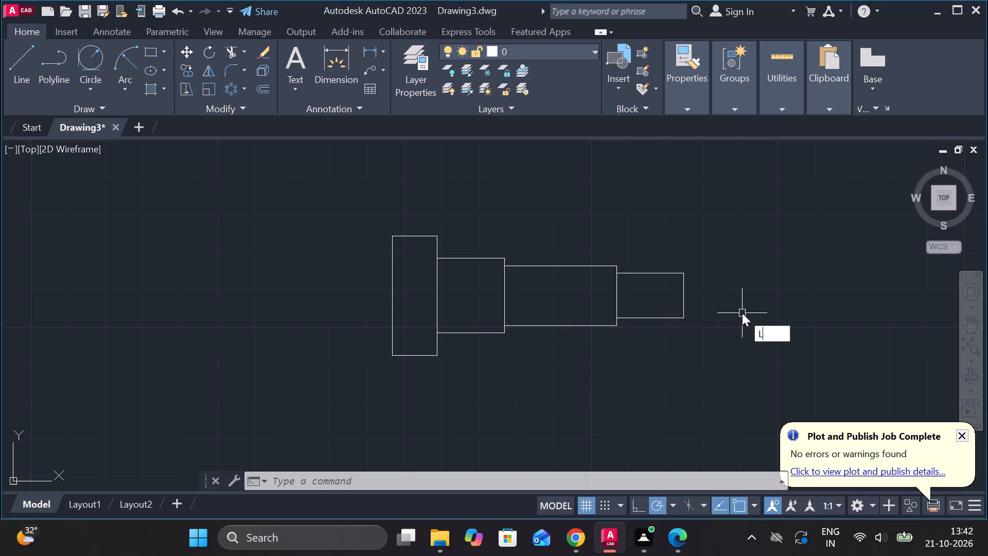
key("Return")
scroll(742, 313, "down", 1)
middle_click_drag(743, 311, 573, 293)
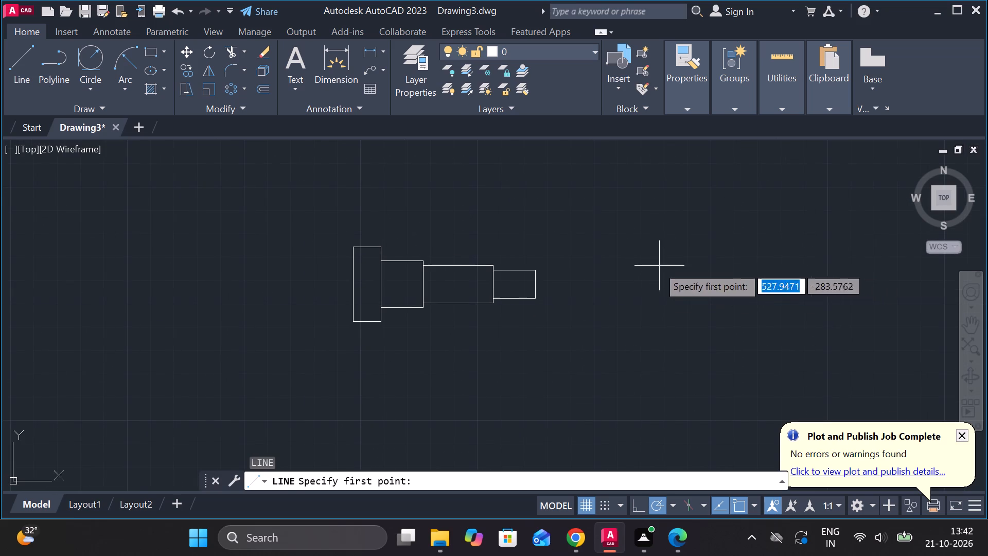
left_click(637, 264)
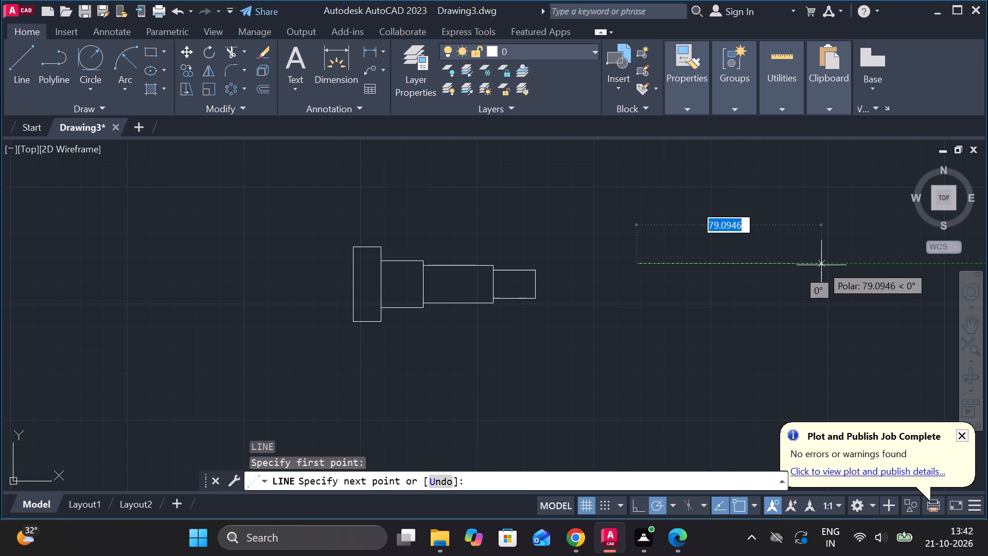
type("226")
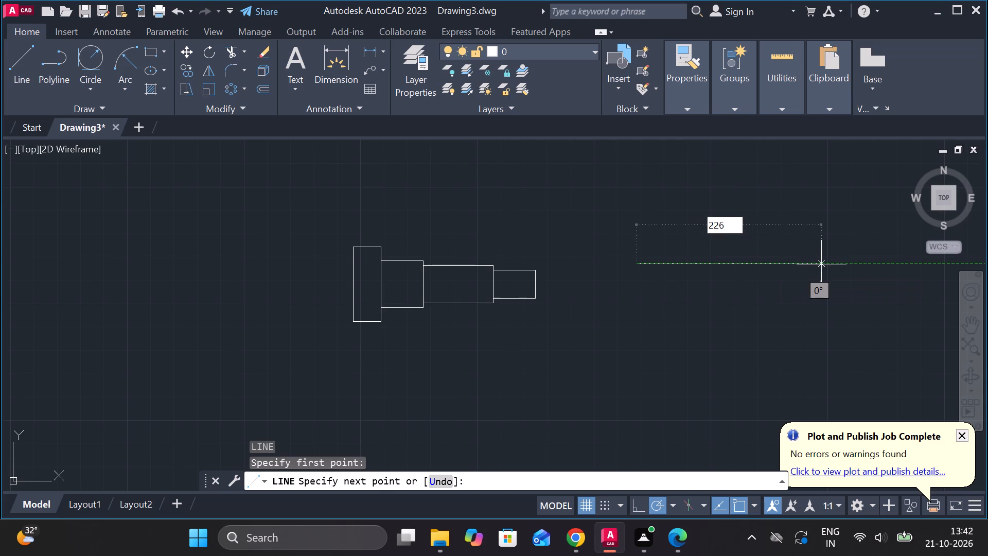
key("Return")
scroll(821, 267, "down", 2)
middle_click_drag(813, 275, 640, 264)
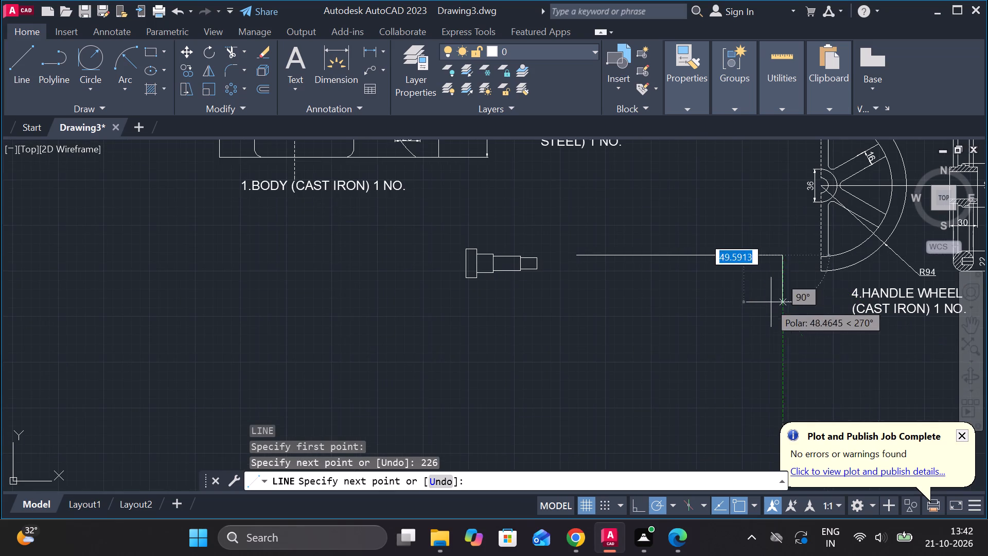
type("20")
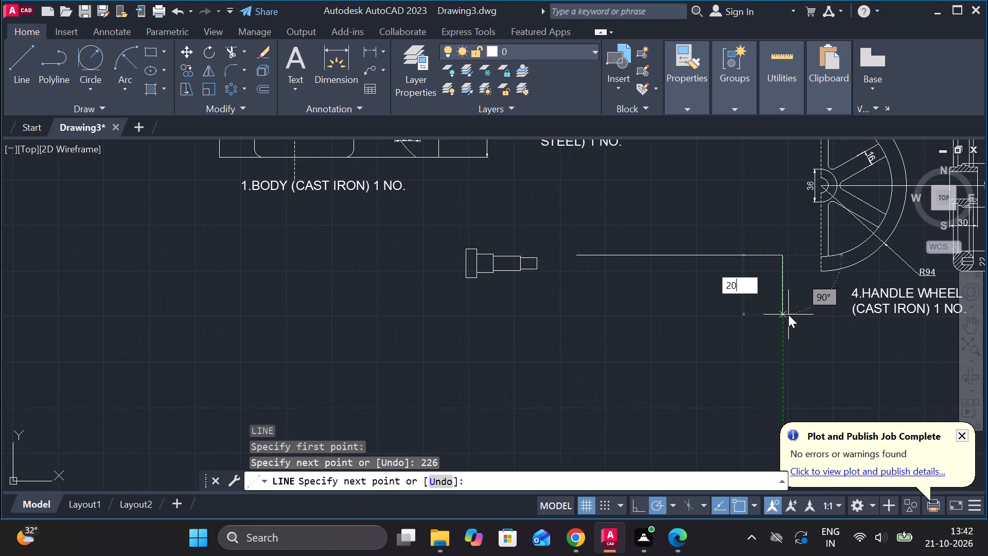
key("Return")
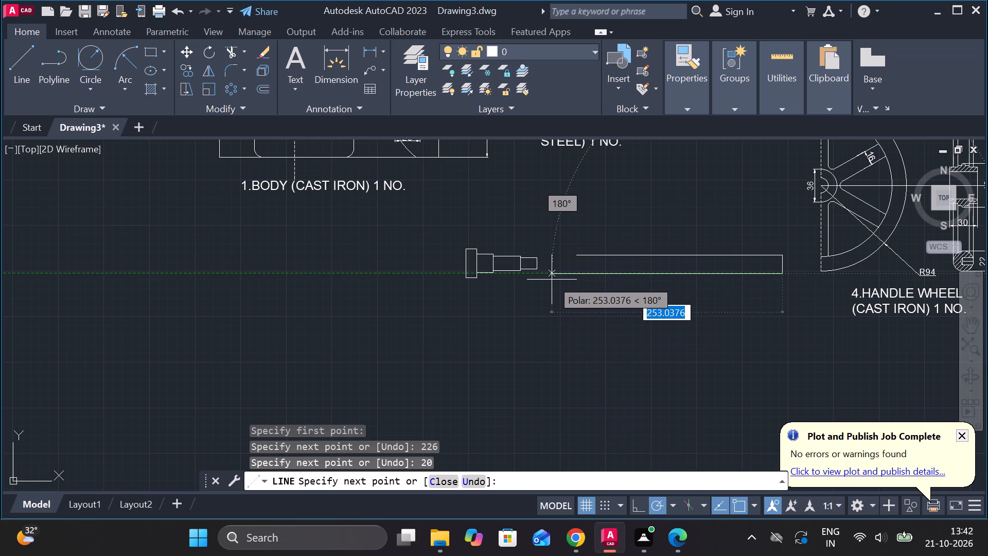
type("226")
key("Return")
scroll(552, 279, "up", 2)
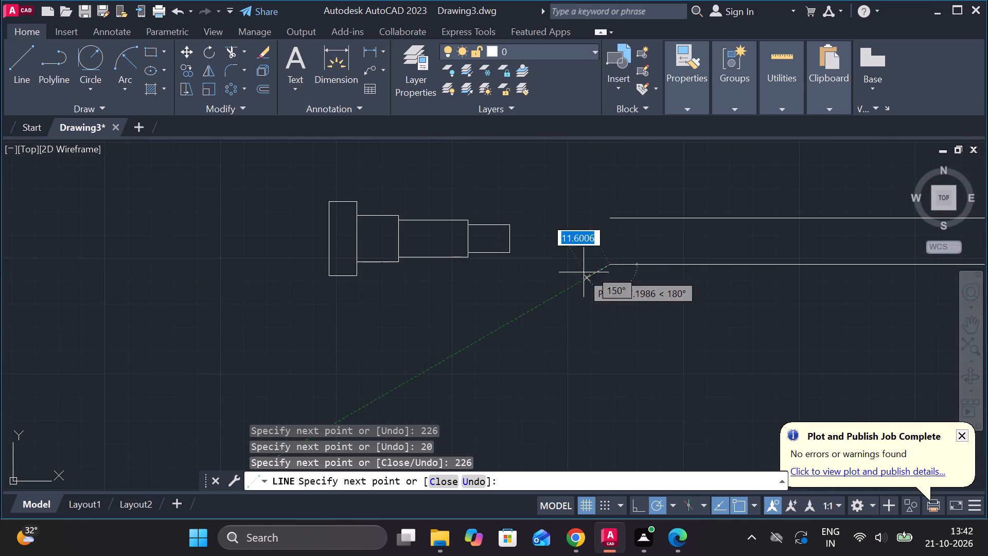
left_click(606, 214)
key("Escape")
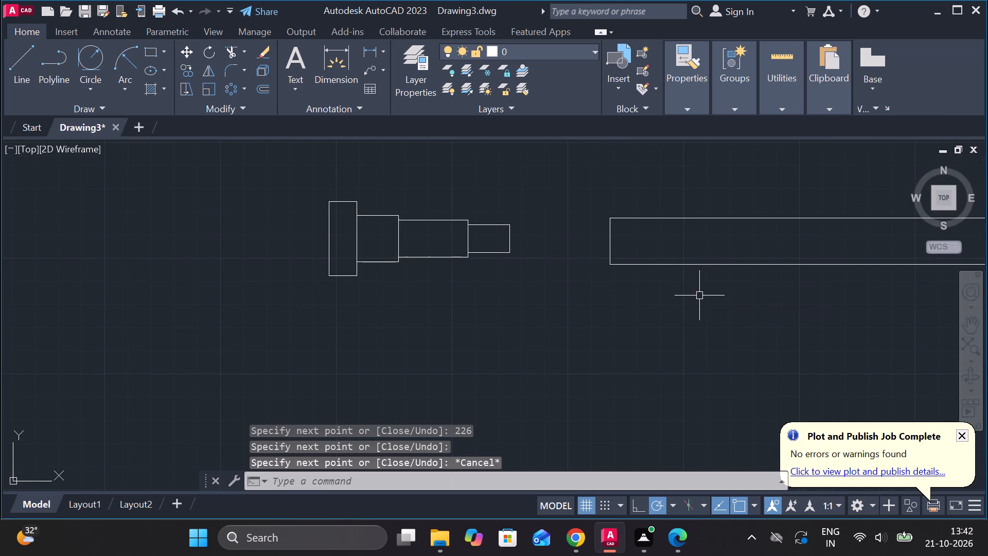
Draw a shallow start-end-radius arc bulging outward between the two left corners of the 226 by 20 rectangle.
scroll(699, 296, "down", 1)
scroll(605, 246, "up", 1)
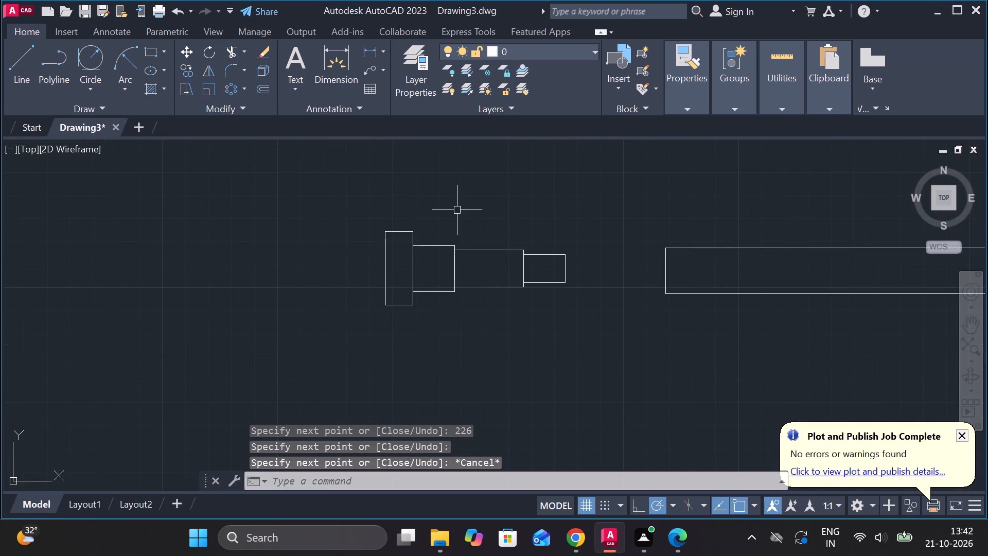
left_click(117, 59)
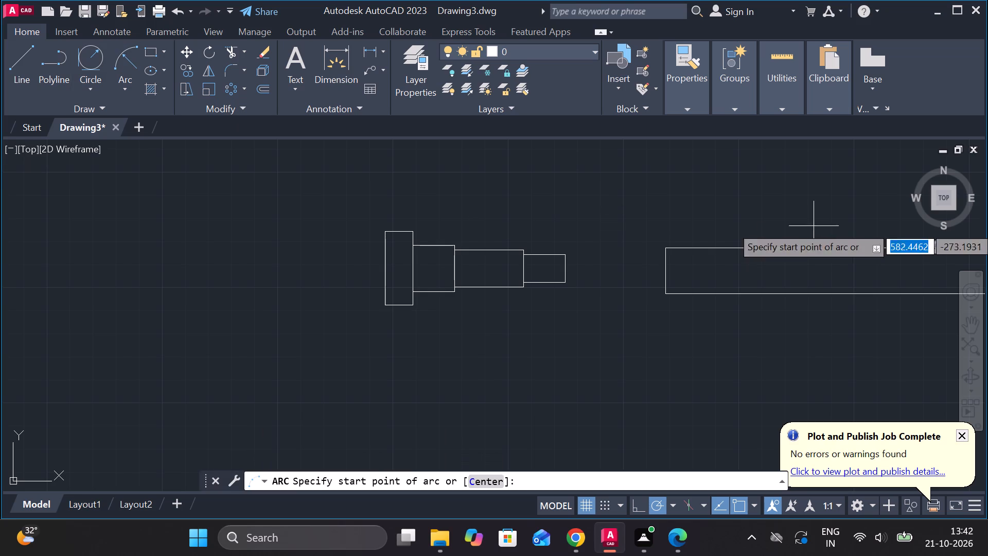
left_click(671, 251)
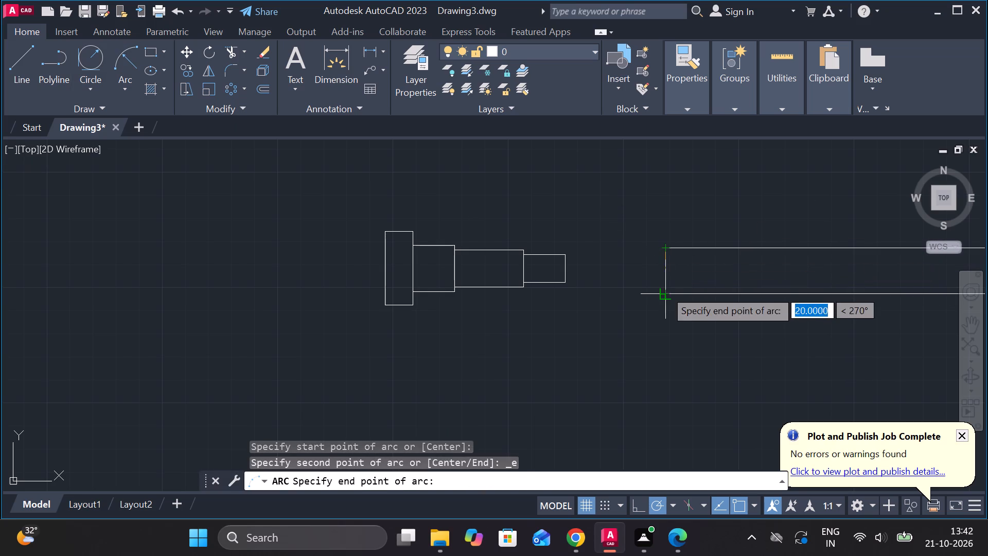
left_click(665, 290)
left_click(735, 317)
middle_click_drag(741, 317, 721, 320)
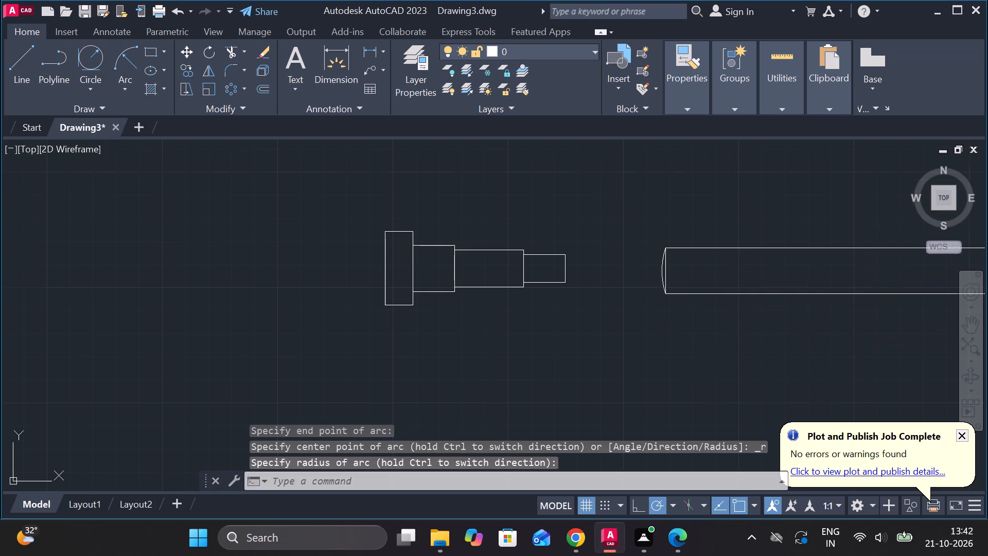
Offset the top and bottom long edges of the 226 by 20 rectangle inward by 1.
middle_click_drag(721, 320, 356, 312)
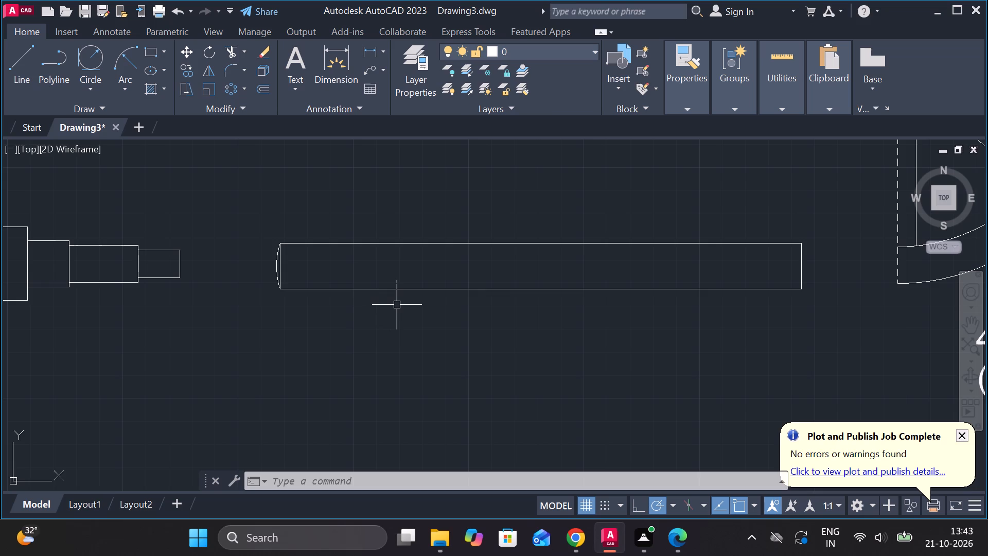
left_click(407, 245)
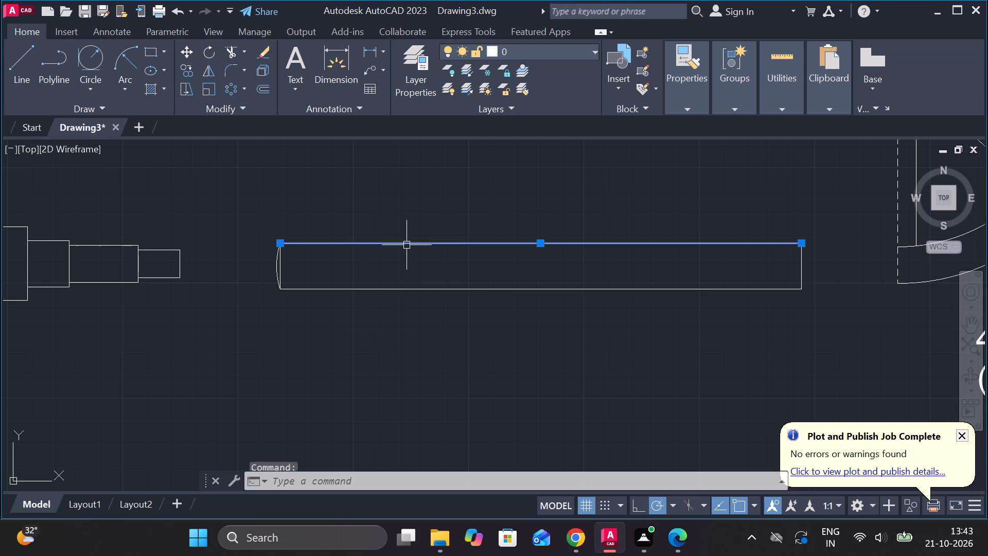
key("o")
key("Return")
key("Return")
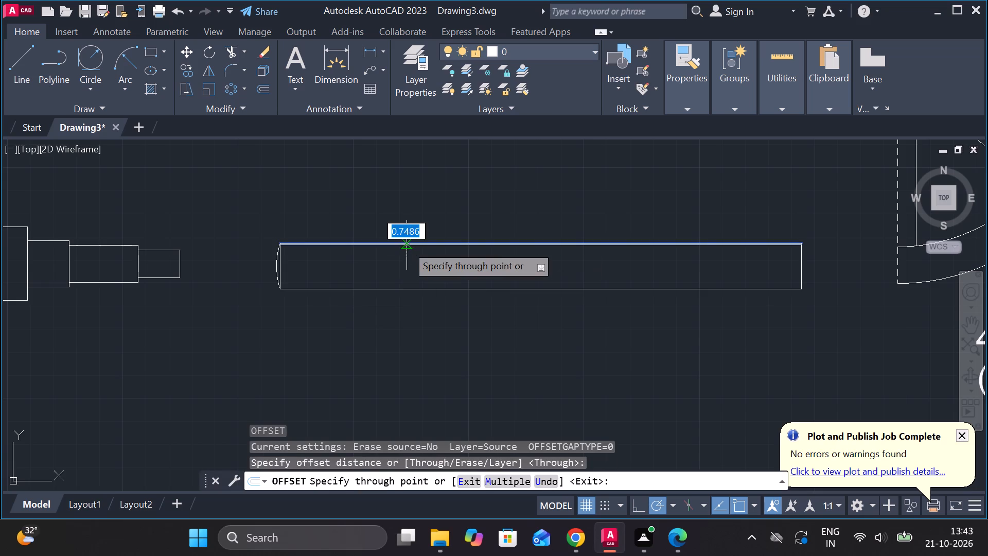
type("1")
key("space")
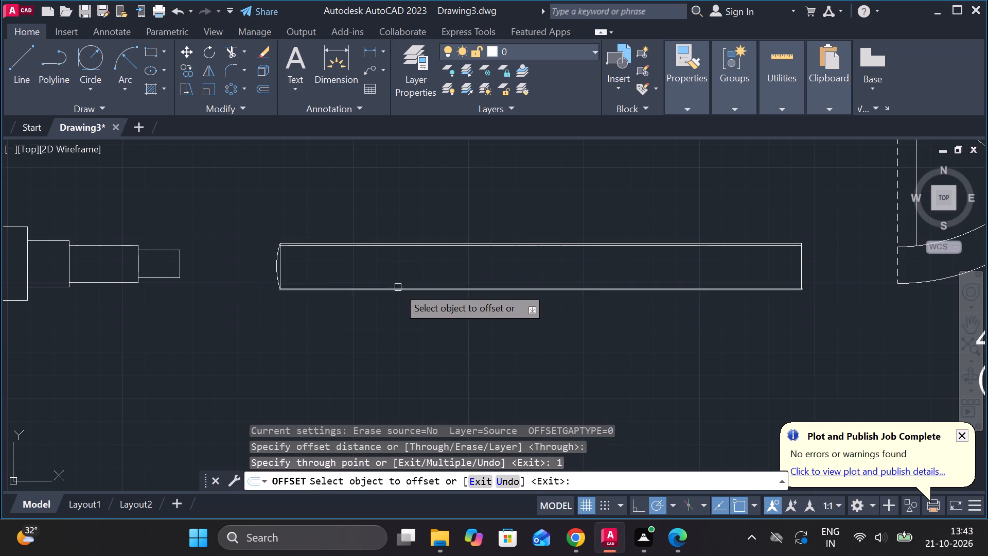
left_click(398, 287)
type("1")
key("space")
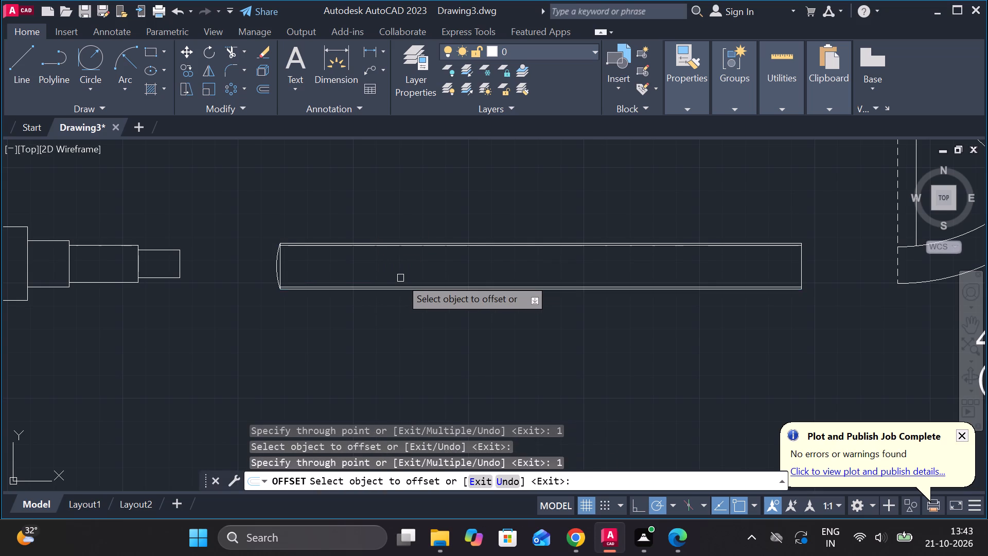
scroll(400, 278, "down", 2)
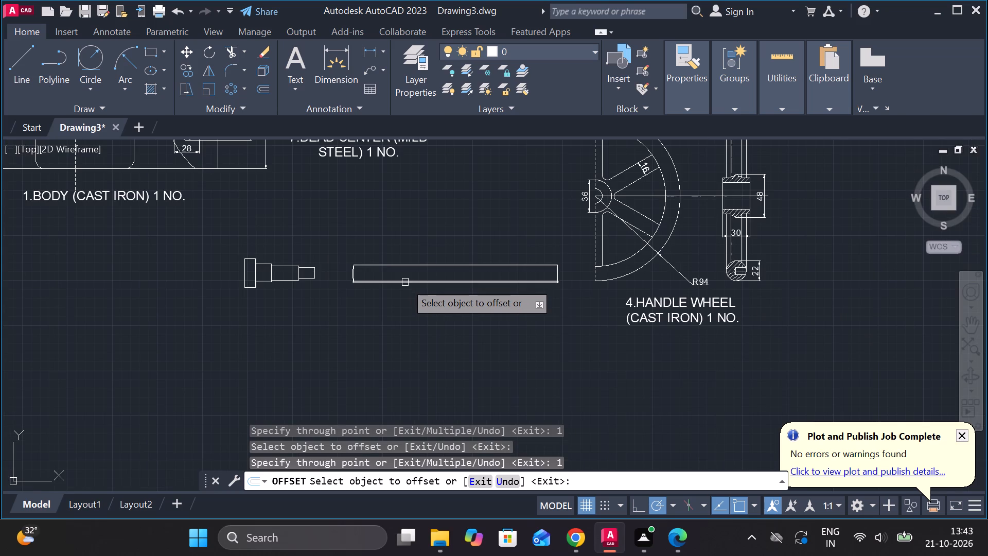
scroll(405, 282, "down", 2)
scroll(394, 279, "up", 2)
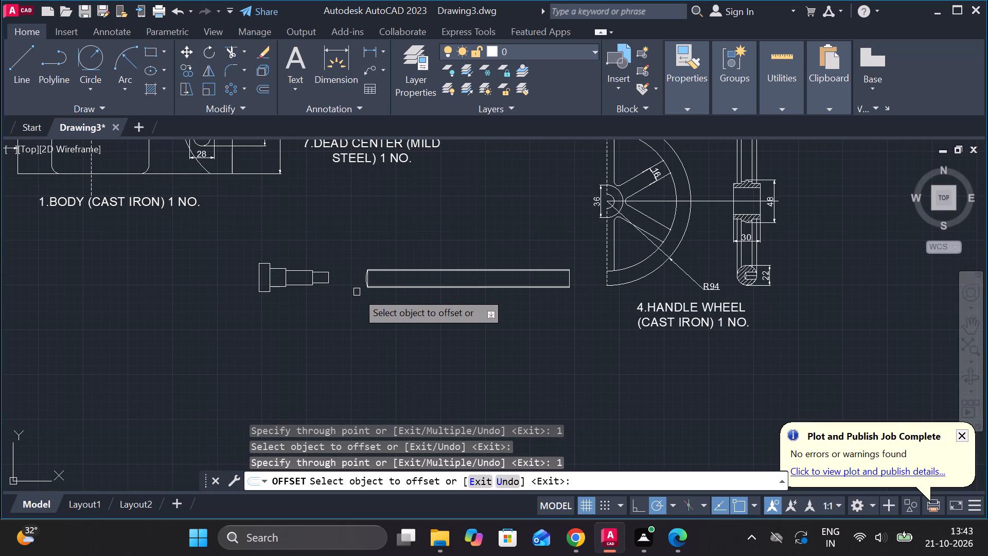
scroll(309, 287, "up", 3)
key("Escape")
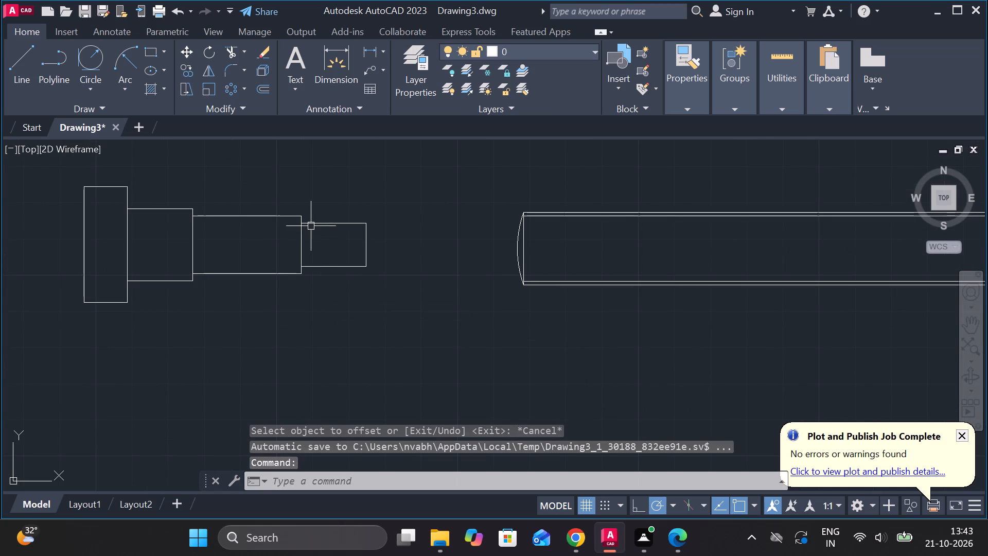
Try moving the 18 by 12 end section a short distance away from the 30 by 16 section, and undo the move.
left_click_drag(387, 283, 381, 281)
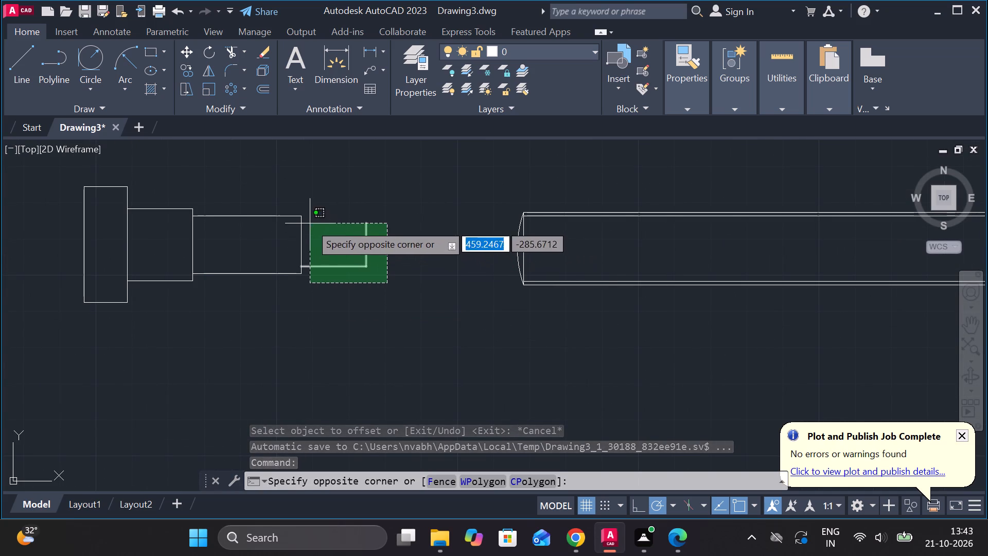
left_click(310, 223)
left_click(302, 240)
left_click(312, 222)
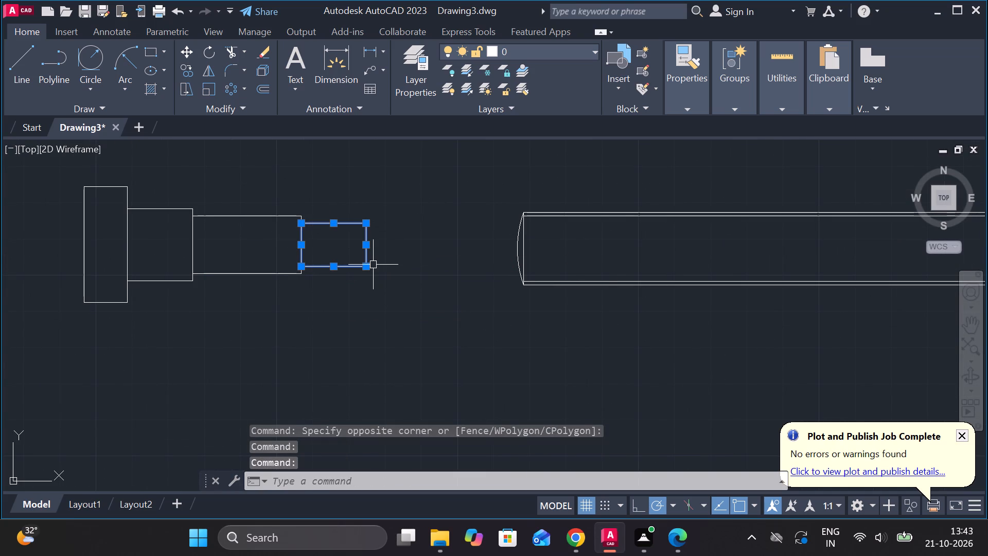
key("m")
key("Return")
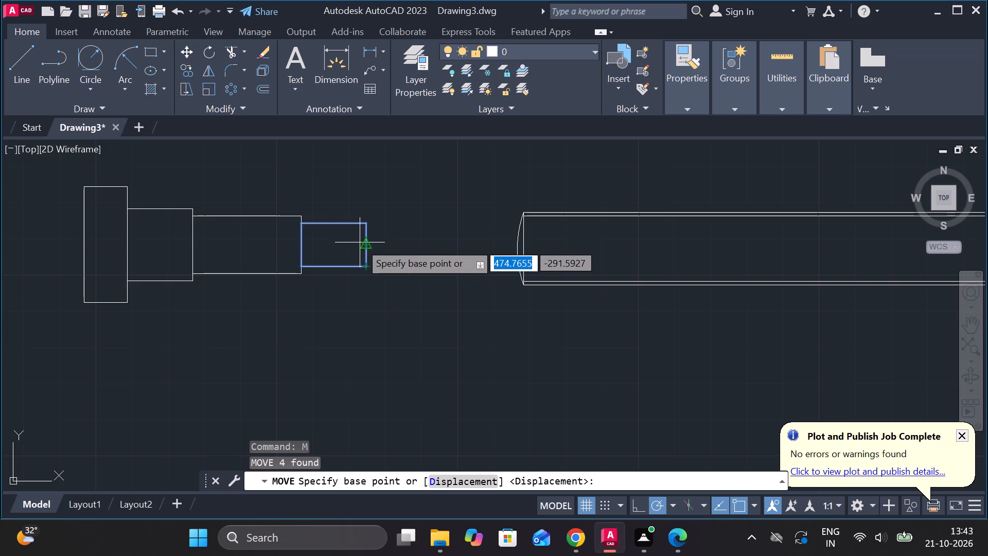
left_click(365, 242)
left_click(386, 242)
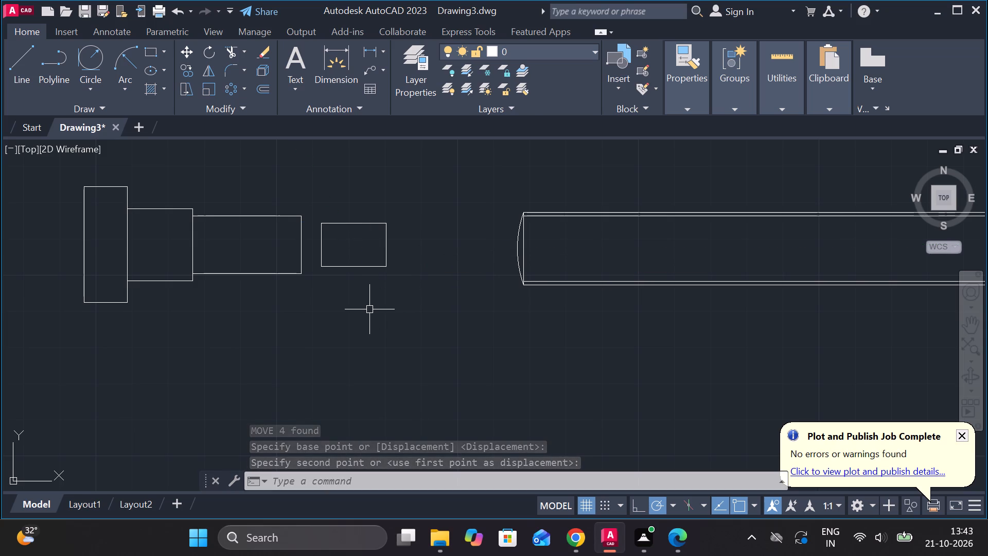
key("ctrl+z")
Move the 226 by 20 bar with its arc and offset lines by its right edge's midpoint onto the left edge's midpoint of the 12 by 32 collar.
scroll(369, 309, "down", 2)
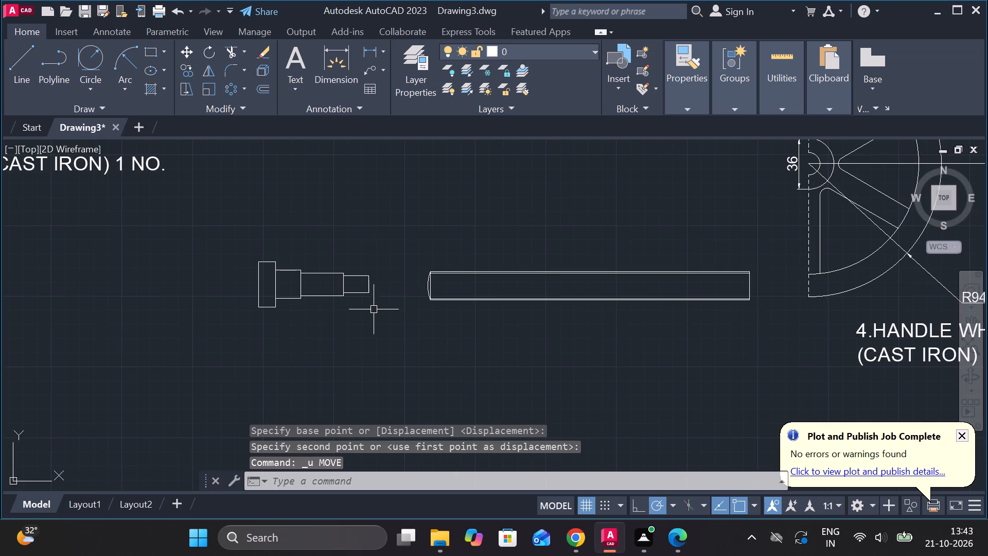
left_click(411, 241)
left_click(762, 349)
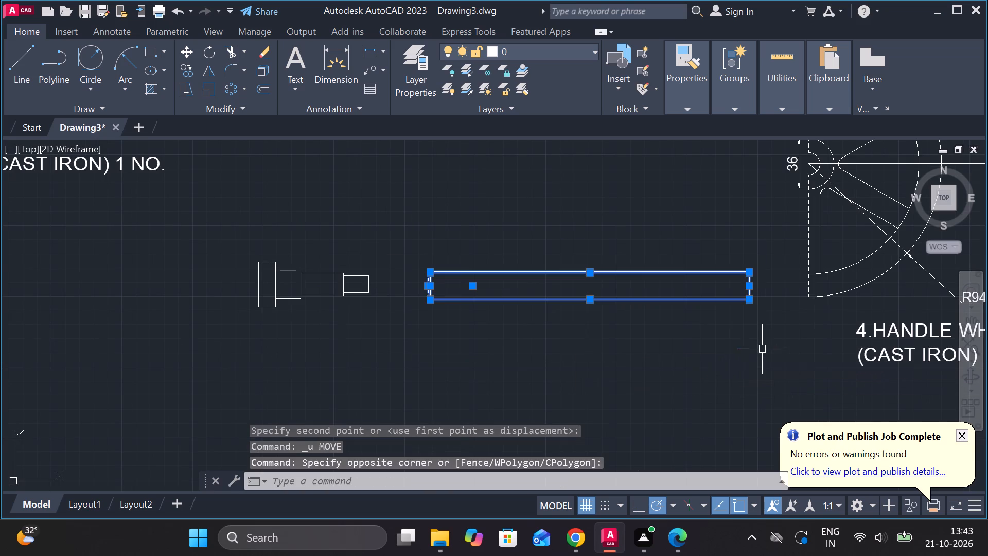
key("m")
key("Return")
scroll(740, 296, "up", 1)
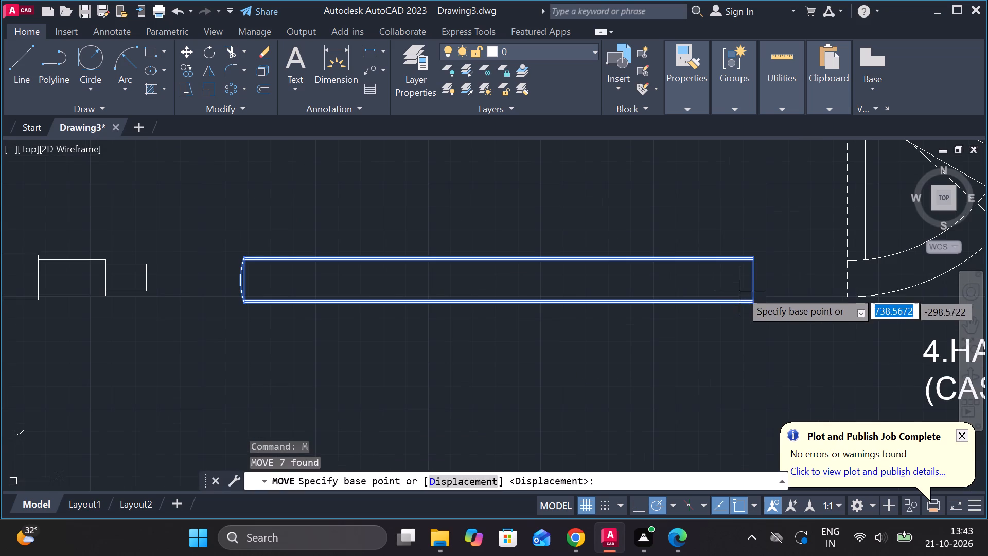
left_click(749, 275)
scroll(749, 283, "down", 2)
scroll(475, 283, "up", 2)
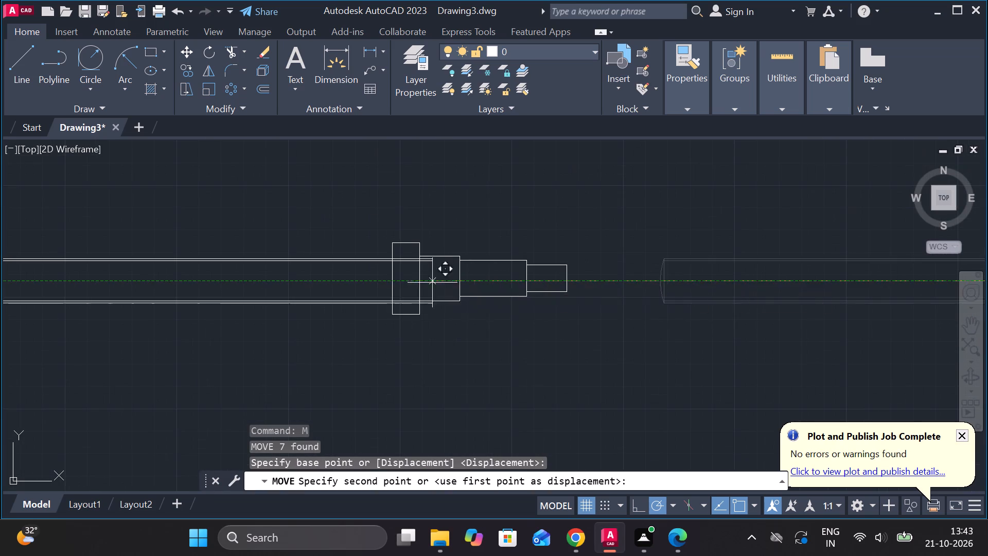
scroll(382, 281, "up", 2)
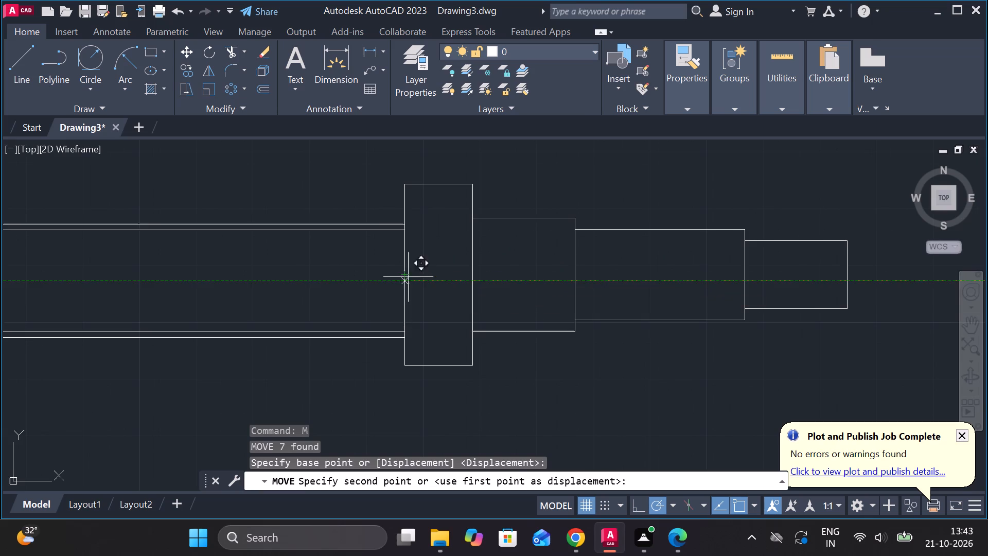
left_click(406, 277)
scroll(485, 284, "down", 3)
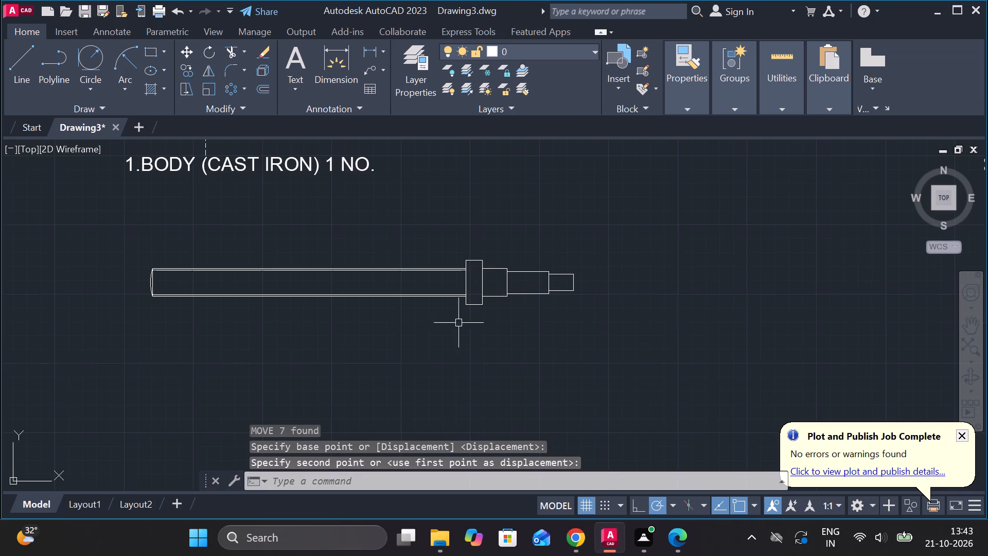
Draw a horizontal line along the axis of the 30 by 16 section, joining the midpoints of its two end edges.
middle_click_drag(449, 328, 455, 328)
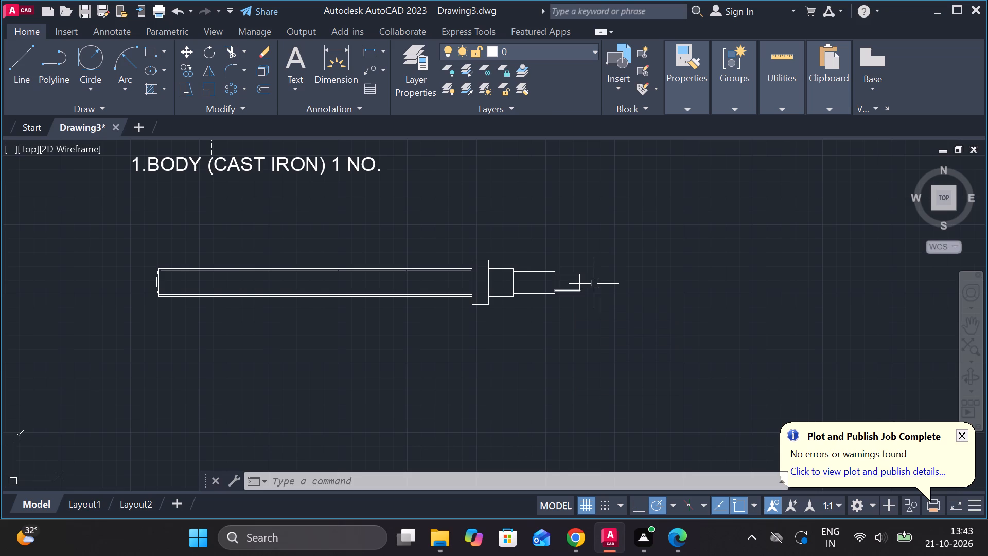
scroll(535, 277, "up", 1)
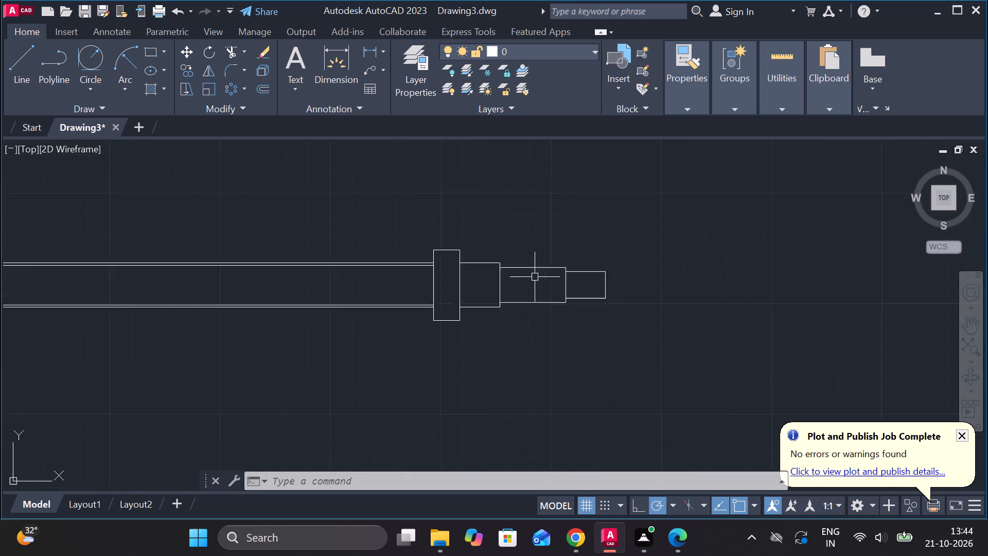
scroll(535, 277, "up", 1)
key("l")
key("Return")
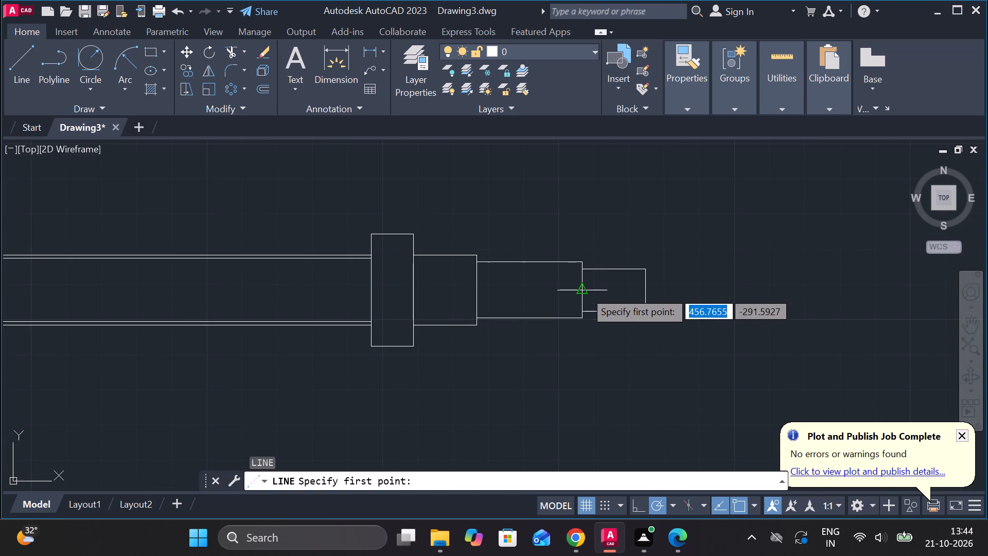
left_click(582, 291)
left_click(480, 288)
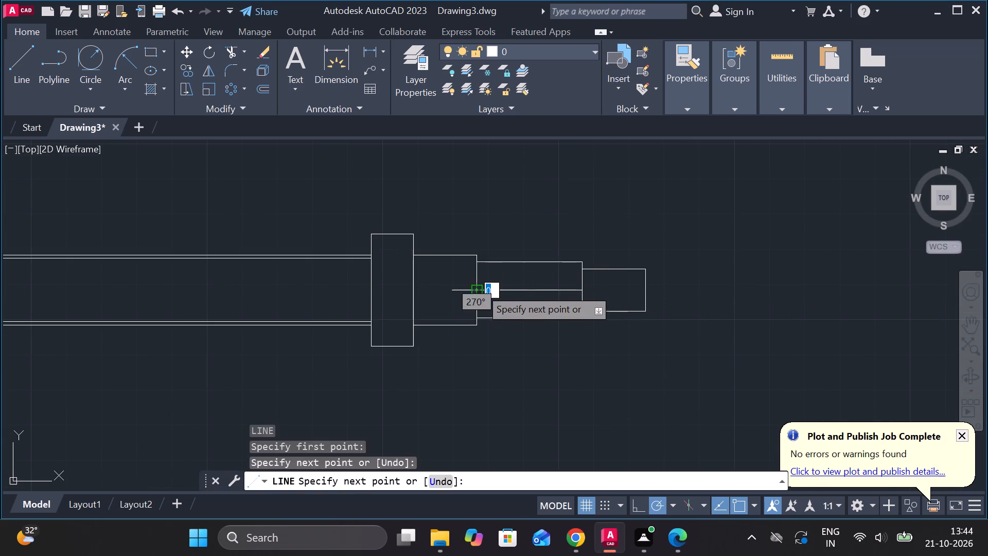
key("Escape")
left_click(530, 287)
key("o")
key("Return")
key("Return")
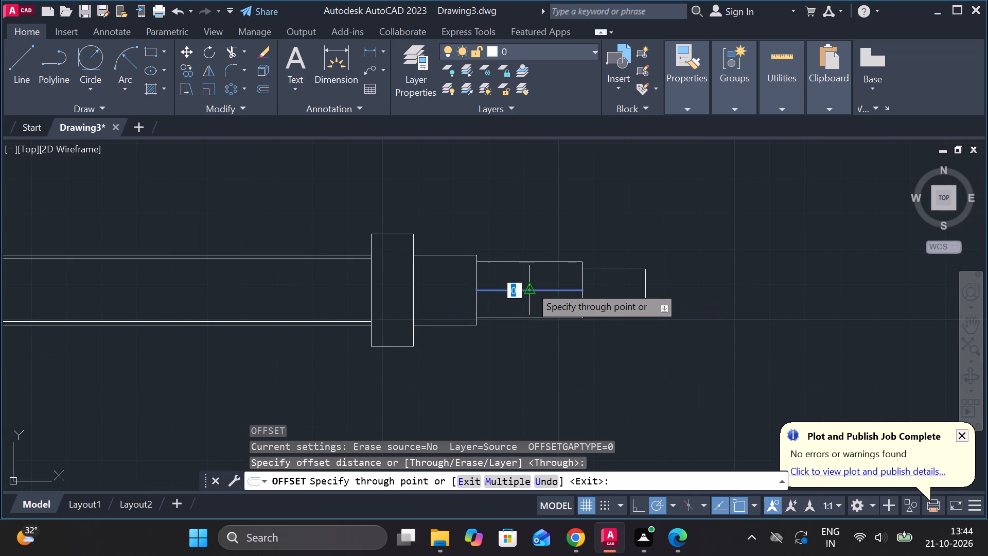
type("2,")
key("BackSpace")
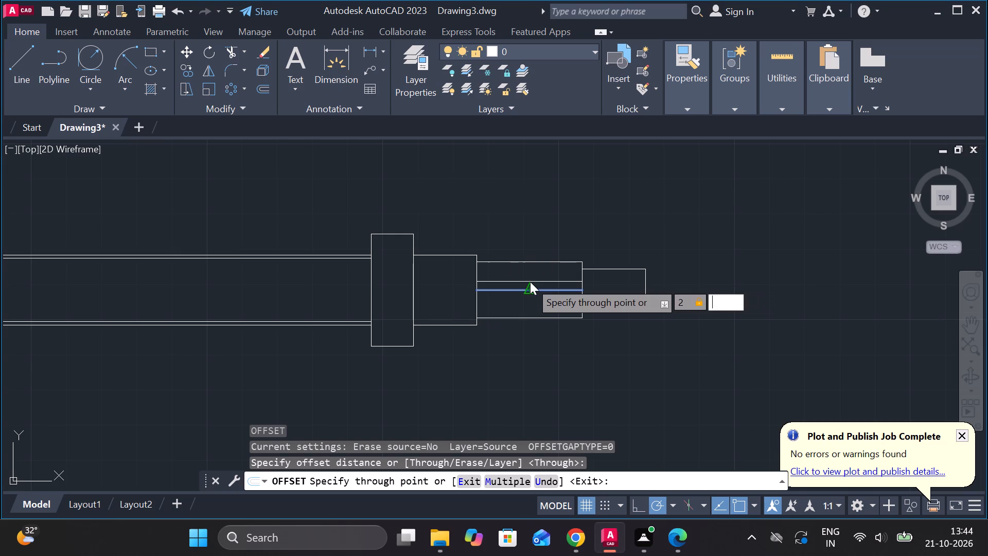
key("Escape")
Offset the axis line in the 30 by 16 section by 2.5 above and 2.5 below.
left_click(531, 289)
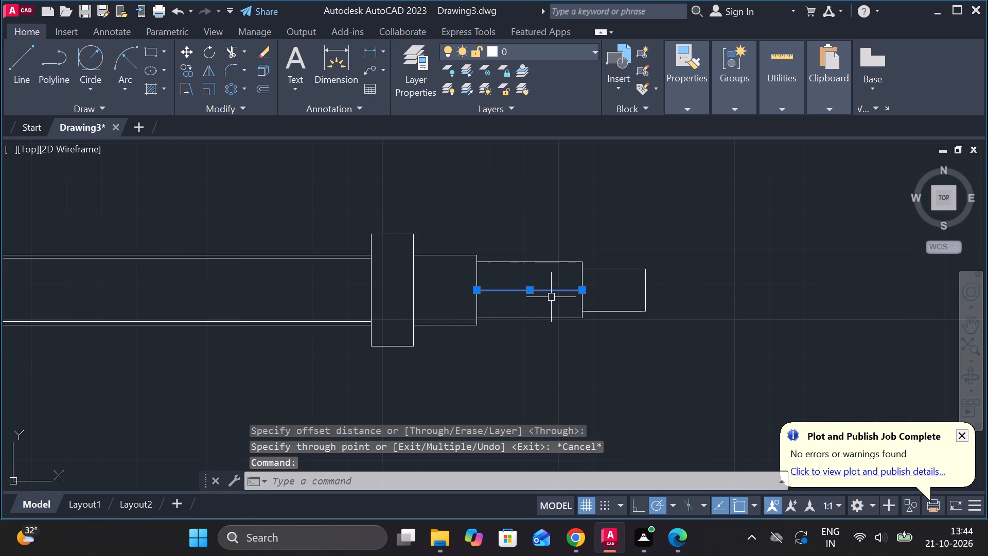
key("o")
key("Return")
key("Return")
type("2.5")
key("Return")
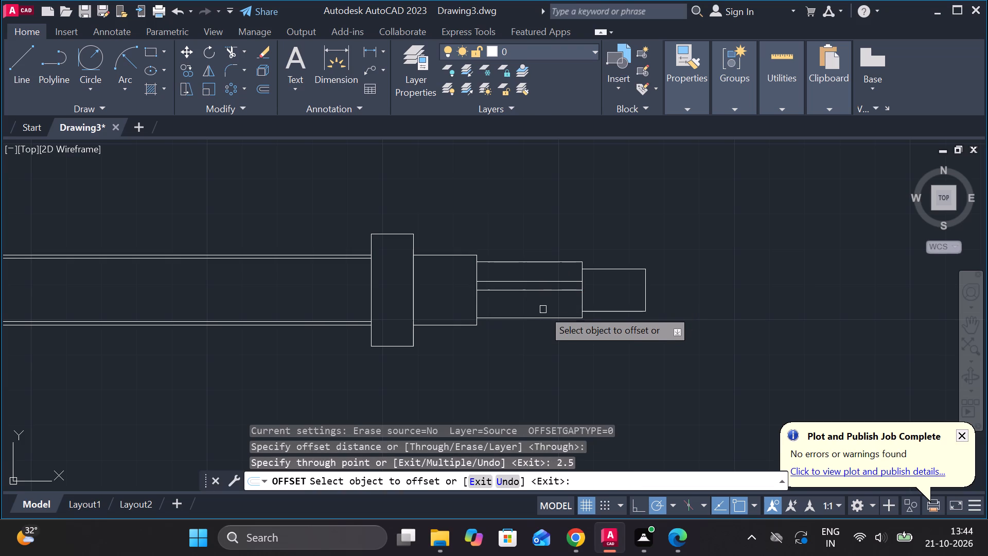
left_click(520, 291)
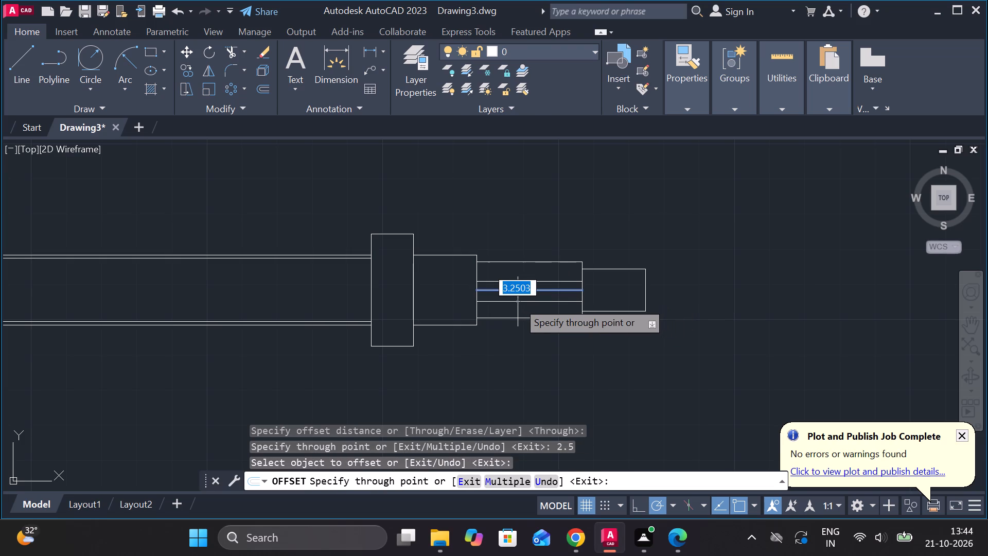
type("2.5")
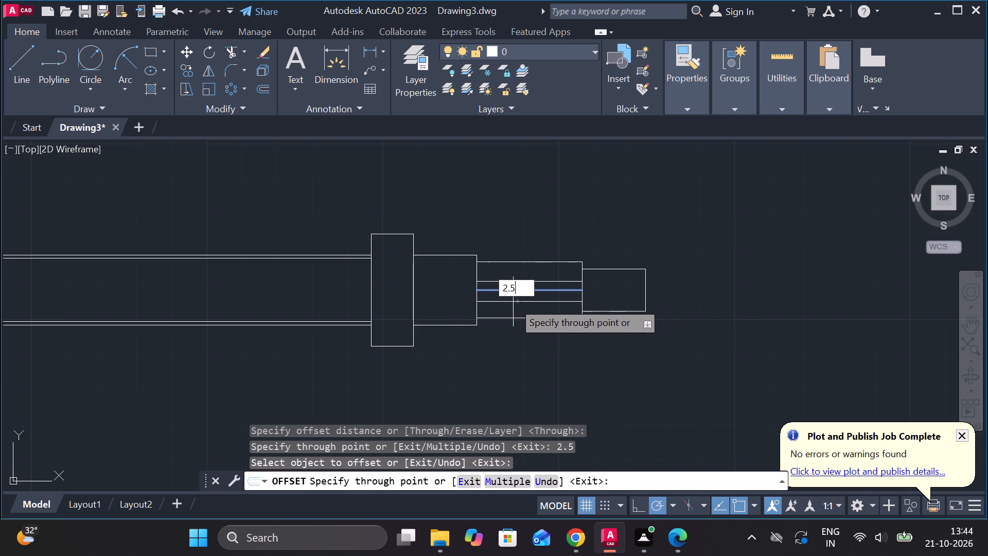
key("Return")
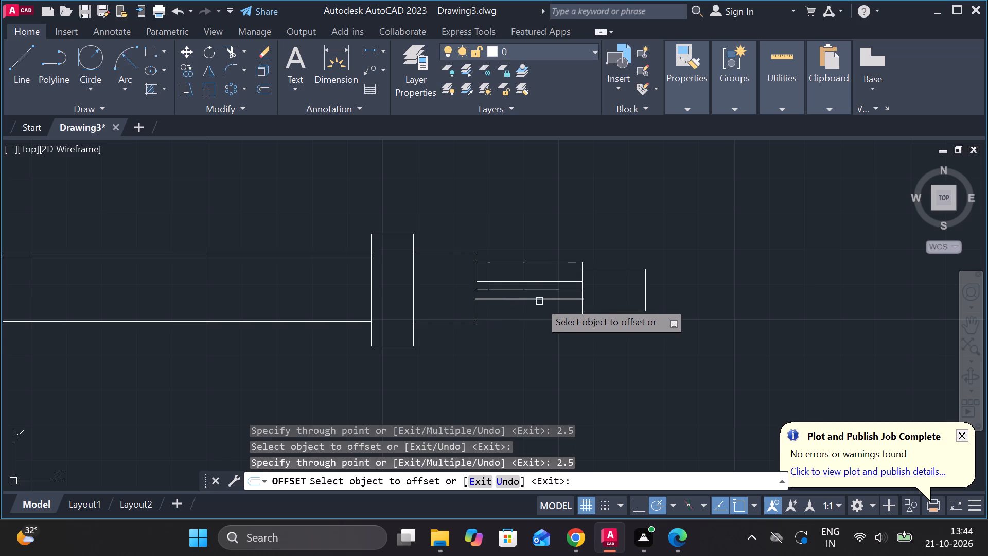
key("Escape")
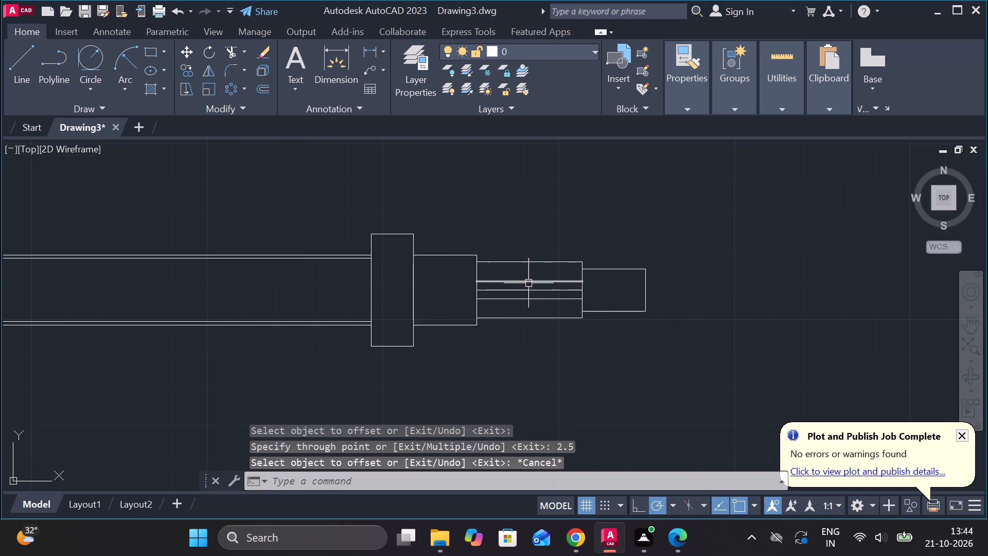
Set the linetype of the two offset lines in the 30 by 16 section to DASHED.
left_click(528, 283)
left_click(532, 300)
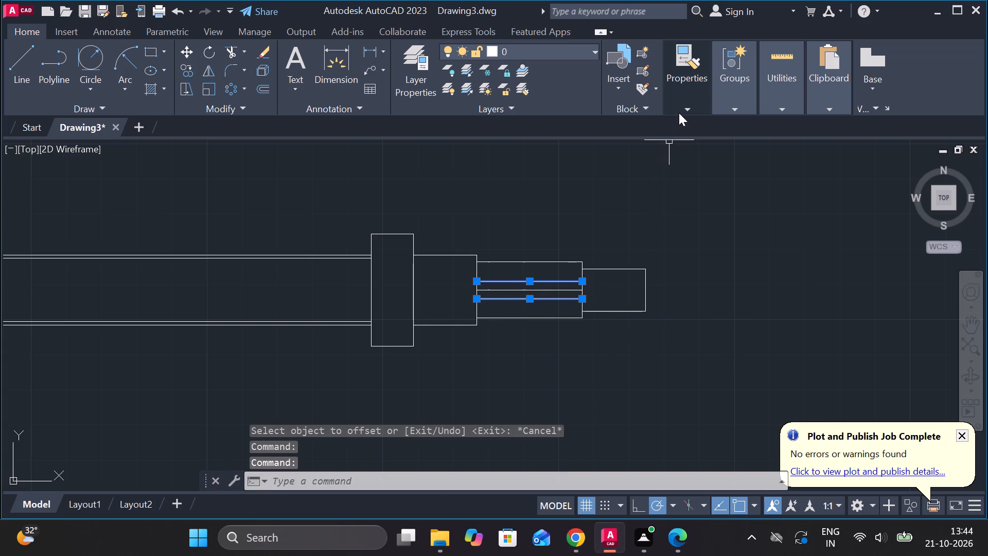
left_click(680, 110)
left_click(782, 161)
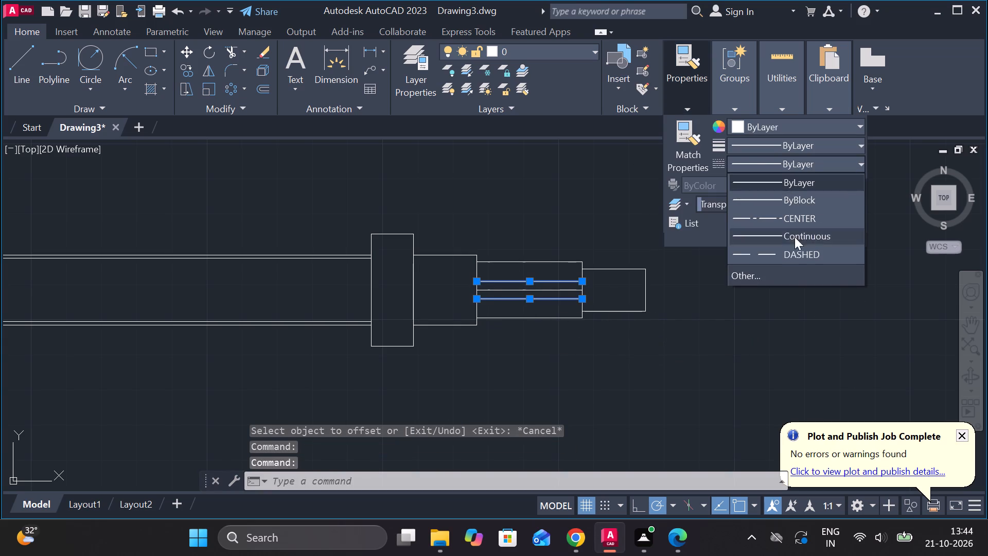
left_click(791, 250)
key("Escape")
Stretch the axis line's right end to the midpoint of the end section's outer edge.
scroll(630, 308, "down", 2)
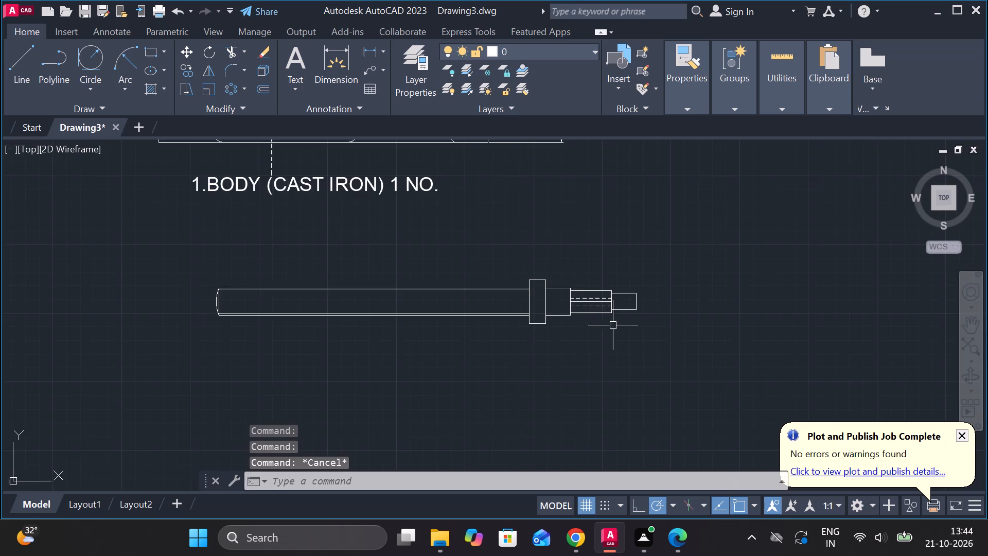
scroll(608, 317, "up", 2)
left_click(594, 282)
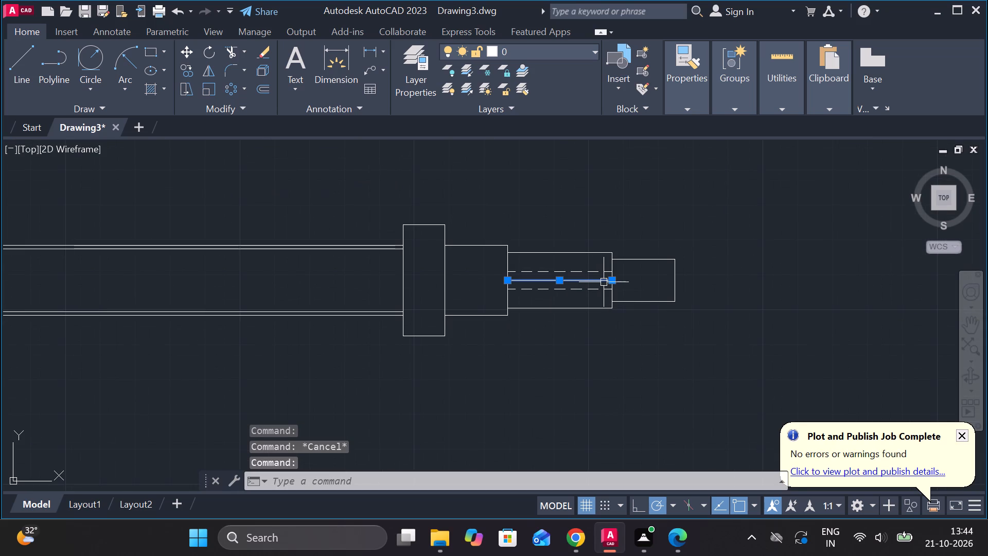
left_click(614, 281)
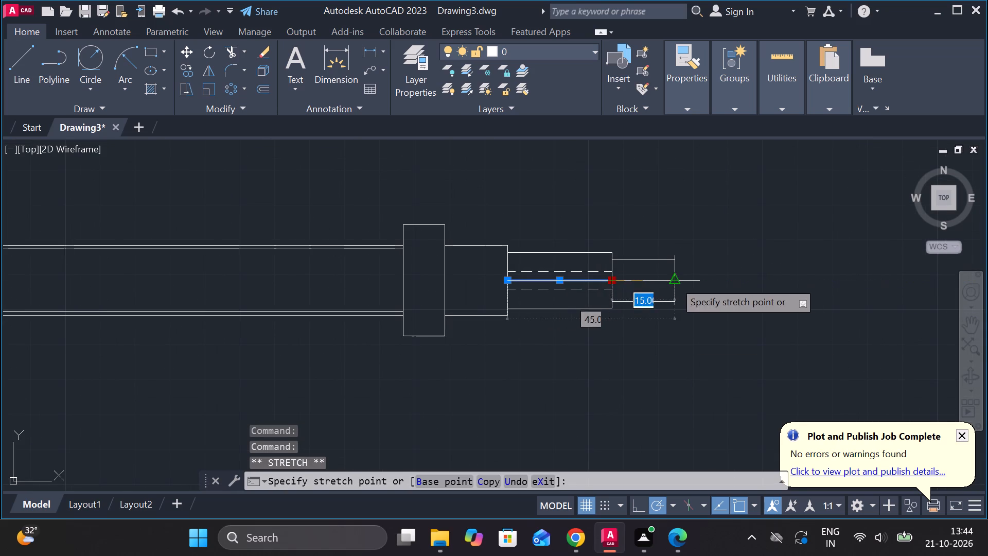
left_click(682, 281)
key("Escape")
Lengthen the axis line's left end to the midpoint of the long bar's left edge, beside the arc.
scroll(732, 297, "down", 2)
scroll(663, 285, "up", 2)
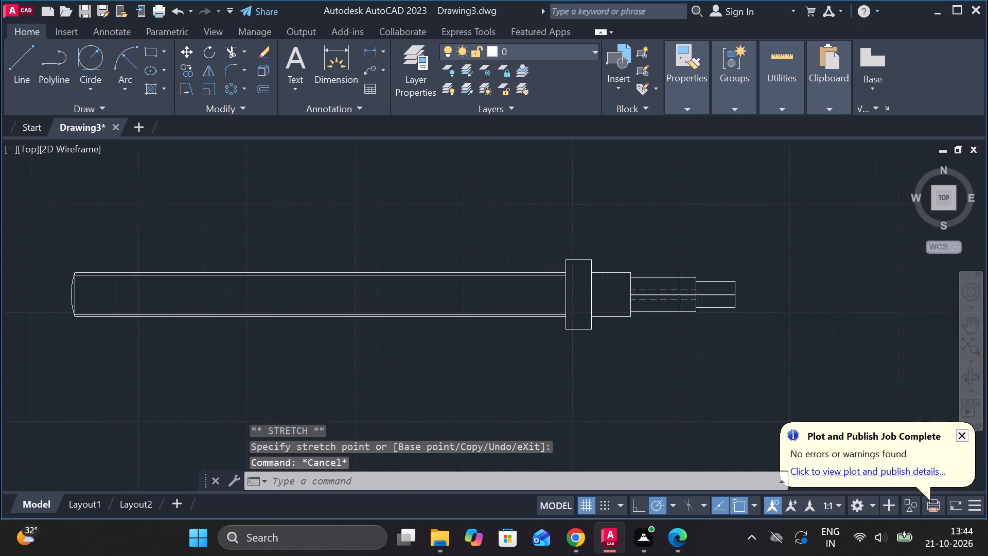
left_click(641, 302)
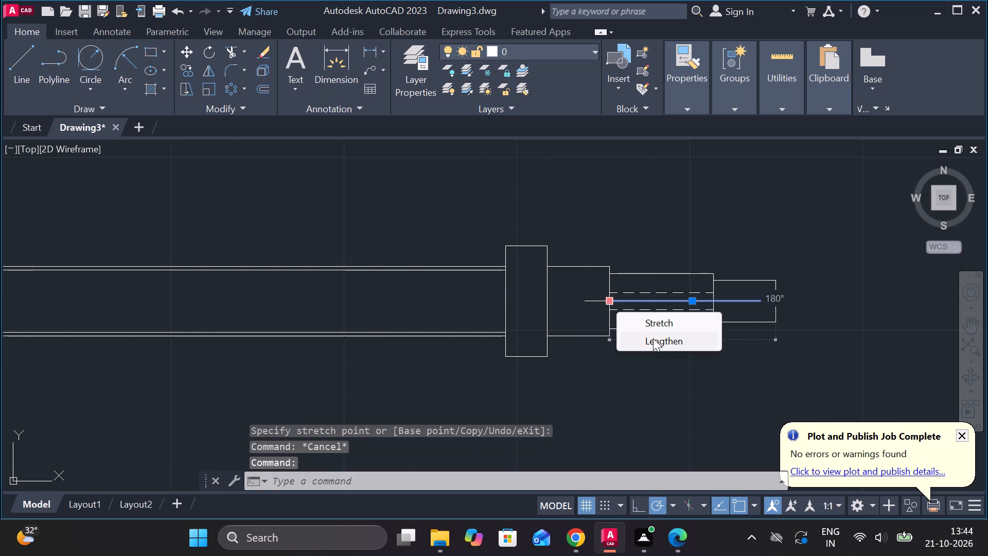
left_click(653, 338)
scroll(636, 342, "down", 3)
scroll(404, 339, "up", 2)
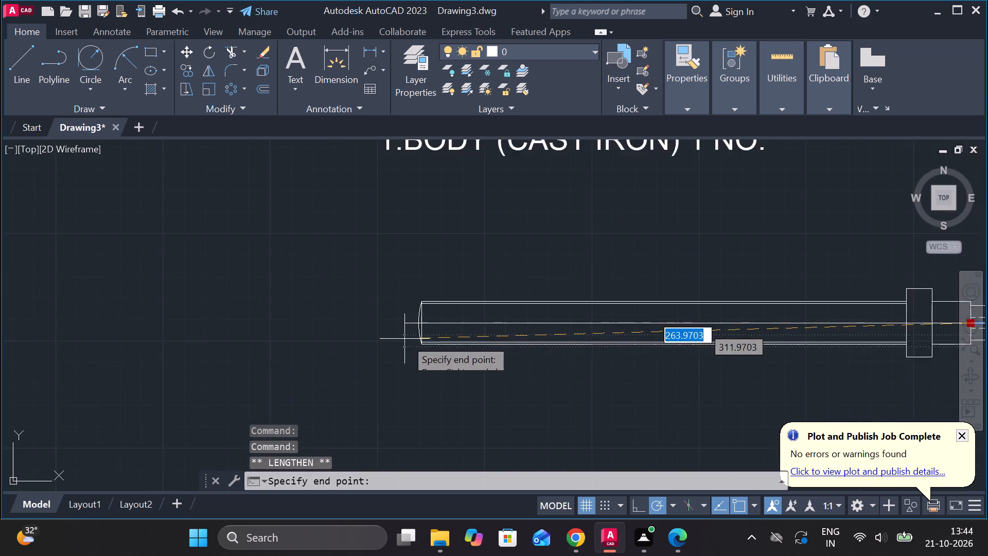
scroll(407, 338, "up", 2)
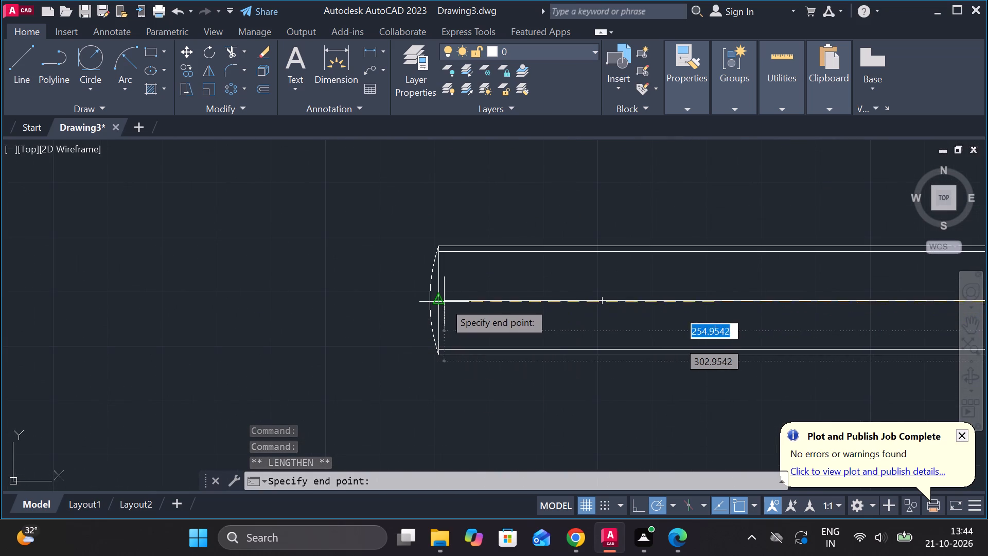
left_click(443, 302)
scroll(449, 306, "down", 3)
key("Escape")
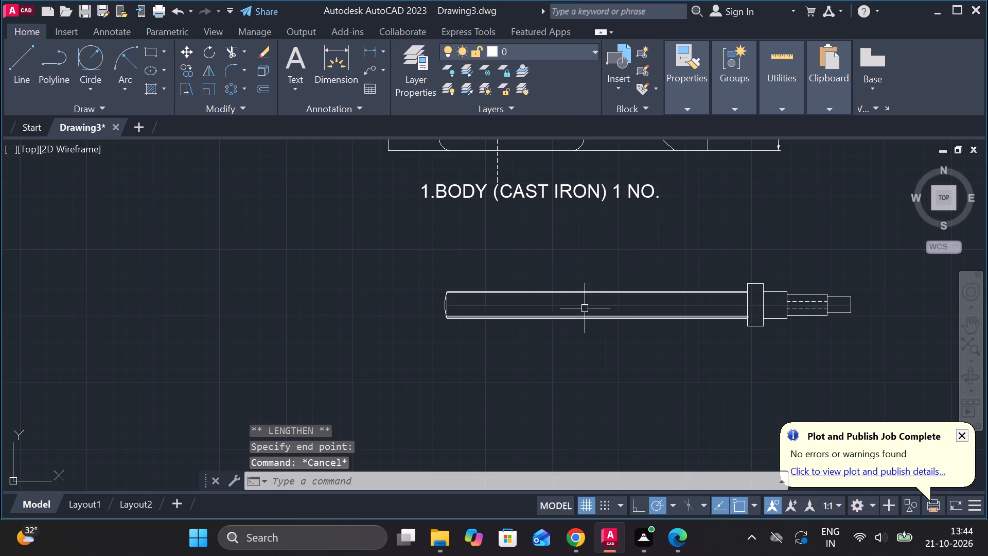
Set the linetype of the shaft's full-length axis line to CENTER.
left_click(581, 307)
left_click(683, 112)
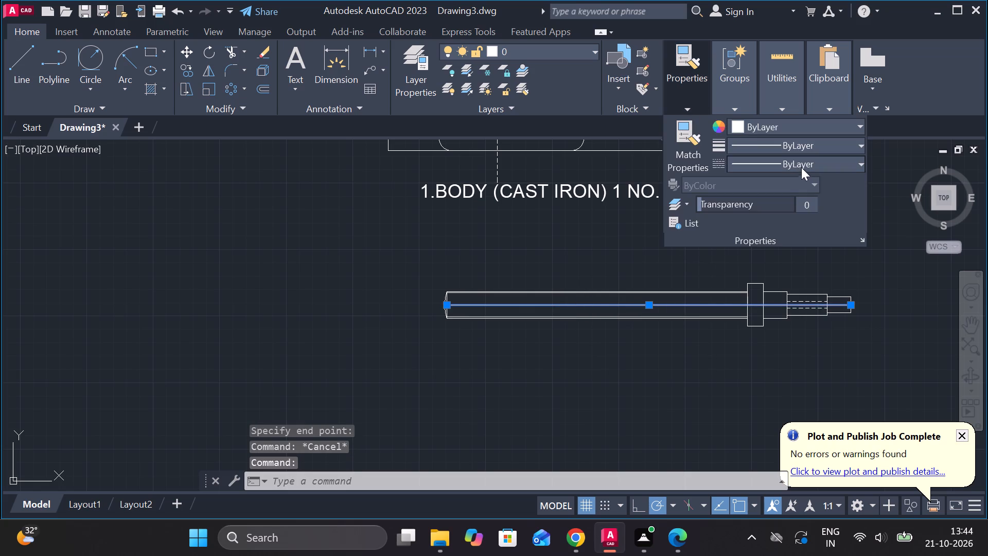
left_click(796, 162)
left_click(777, 213)
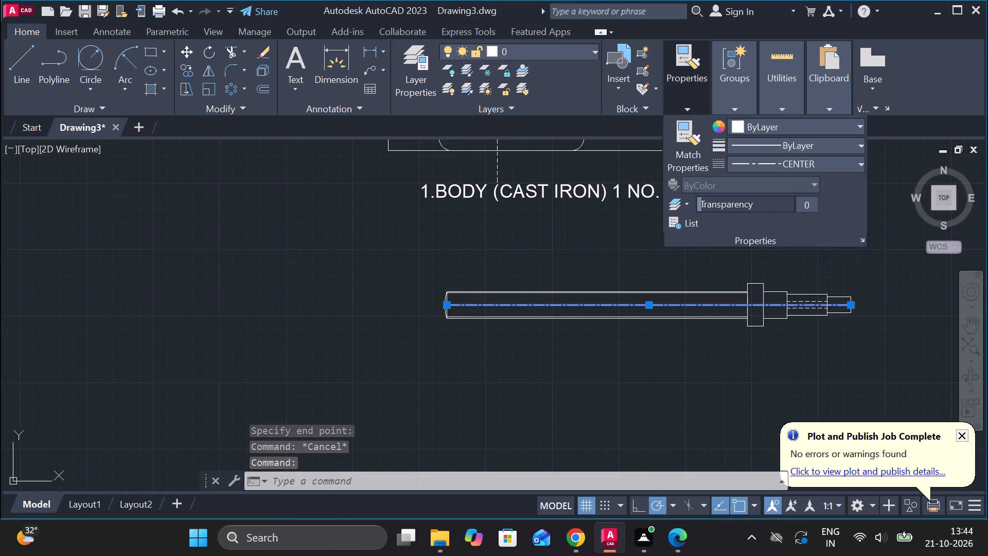
key("Escape")
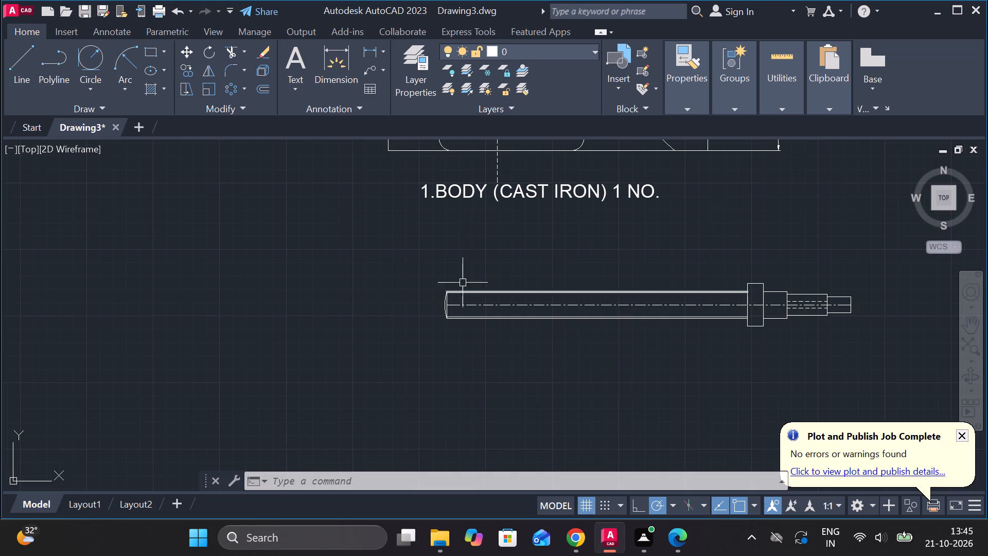
Add a linear dimension above the long bar for its length, from its left corner to the collar.
left_click(366, 45)
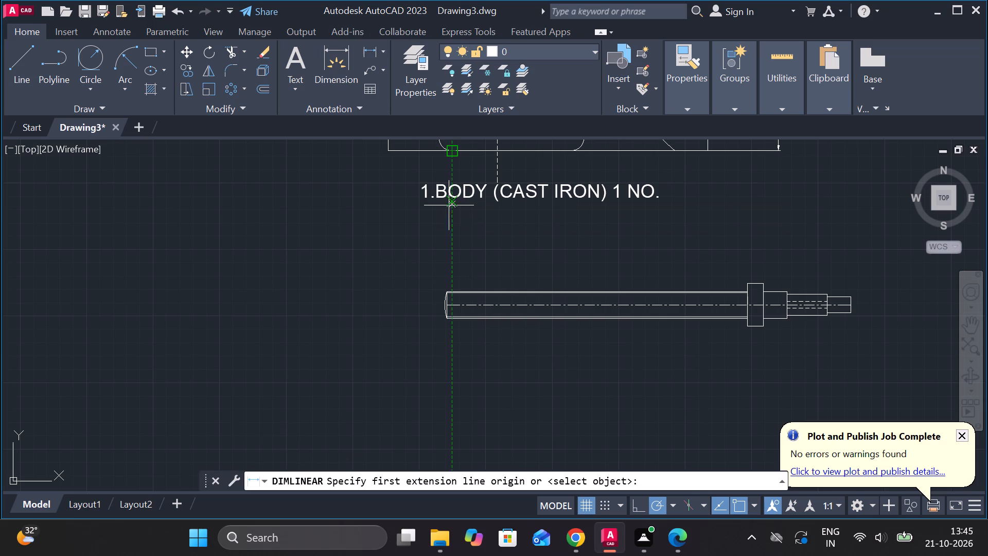
scroll(463, 270, "up", 1)
left_click(442, 296)
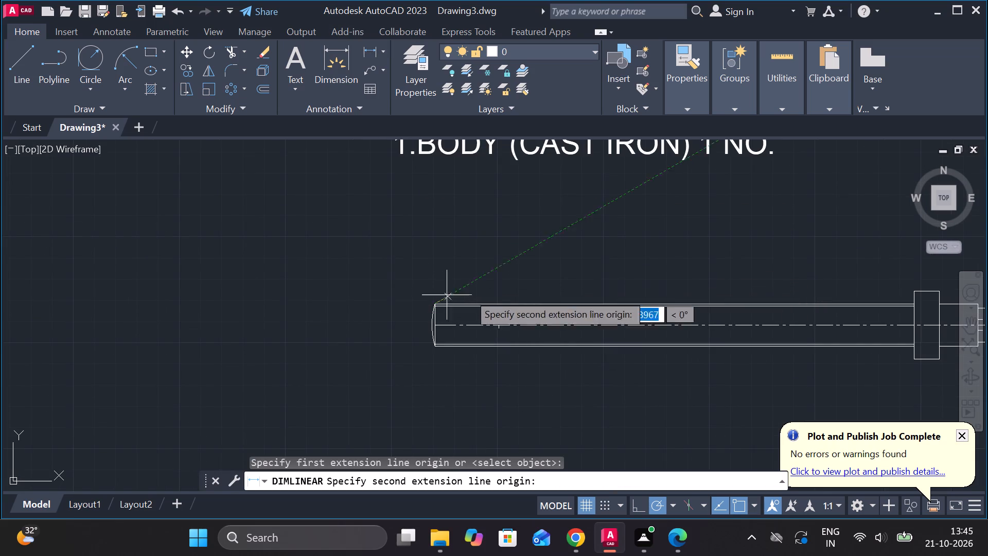
scroll(674, 287, "down", 1)
left_click(825, 292)
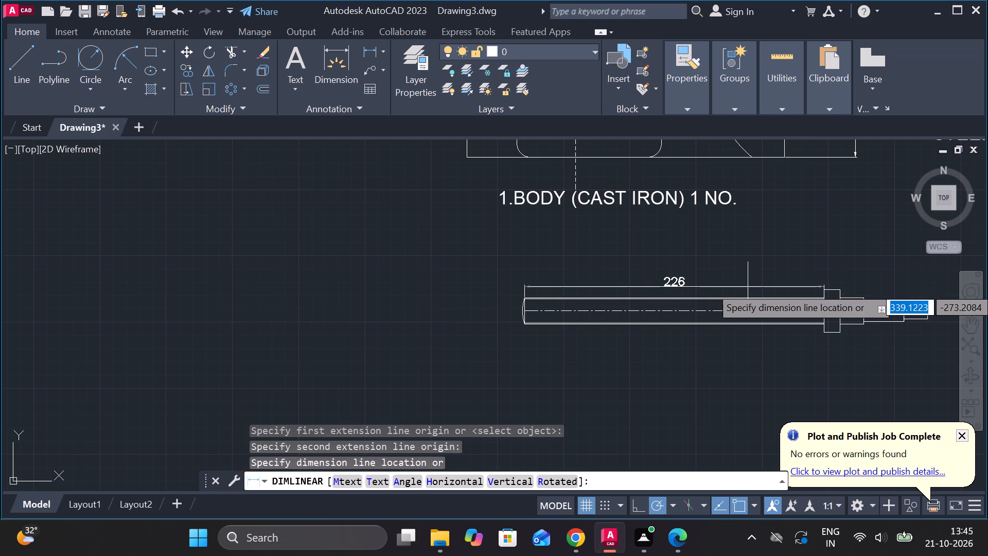
left_click(714, 272)
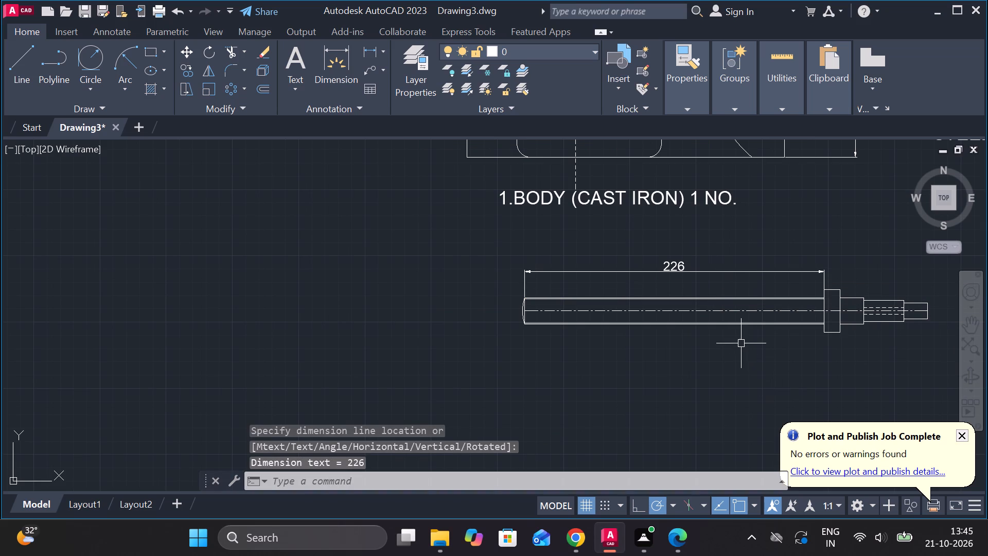
Add a vertical linear dimension for the collar's full height, placed just left of the collar.
middle_click_drag(742, 344, 603, 344)
scroll(718, 325, "up", 1)
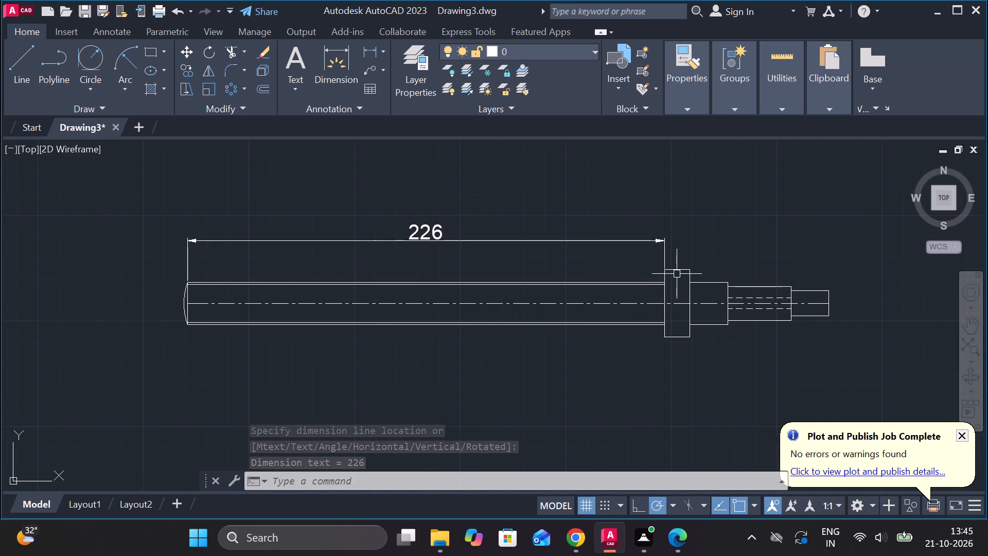
key("space")
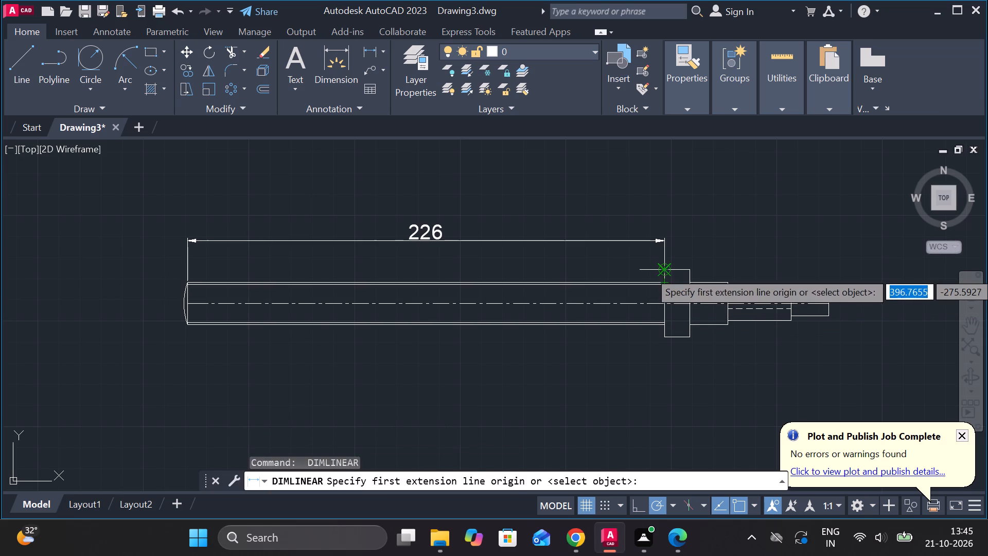
left_click(664, 271)
left_click(666, 335)
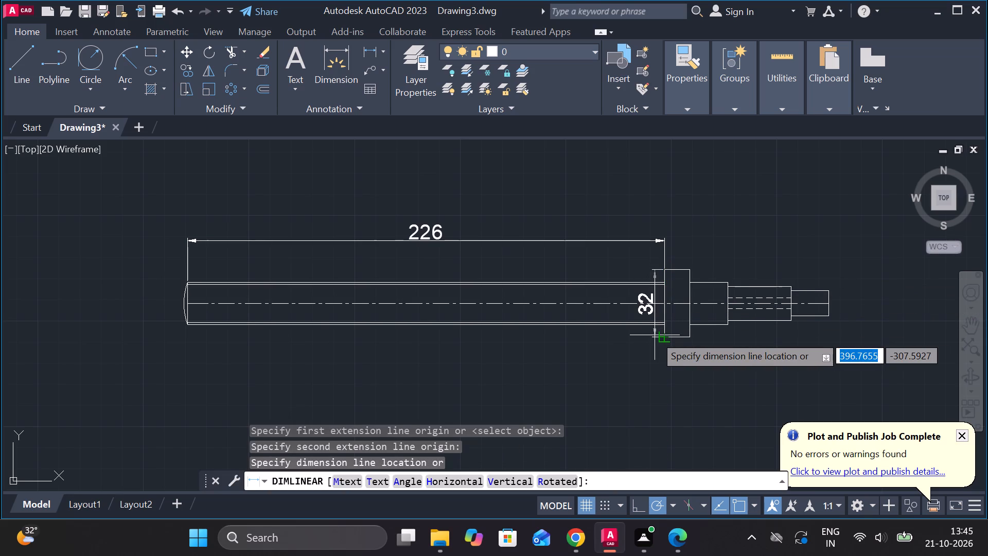
left_click(645, 335)
Add a horizontal linear dimension for the collar's width, placed just below the collar.
scroll(707, 352, "up", 1)
middle_click_drag(707, 352, 704, 352)
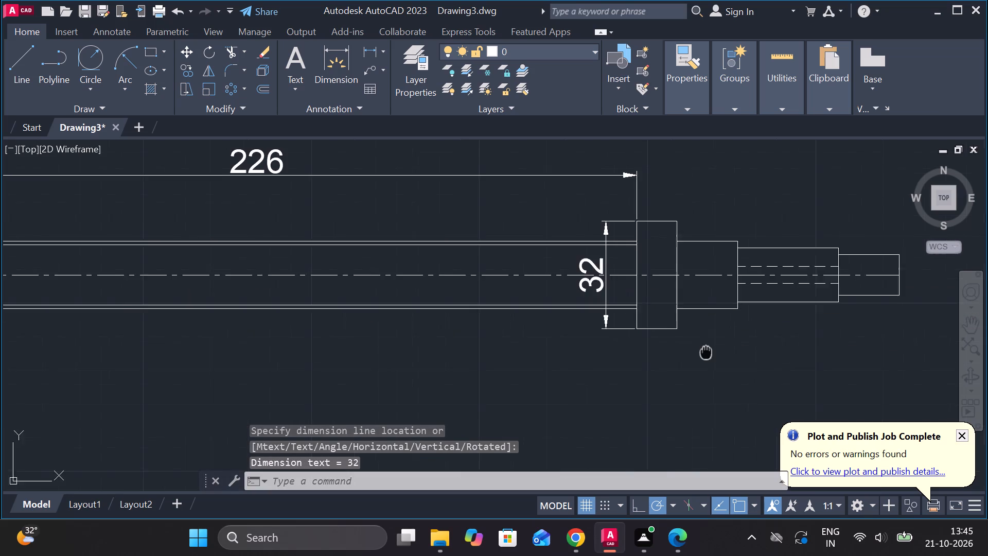
middle_click_drag(704, 352, 643, 355)
key("space")
left_click(572, 337)
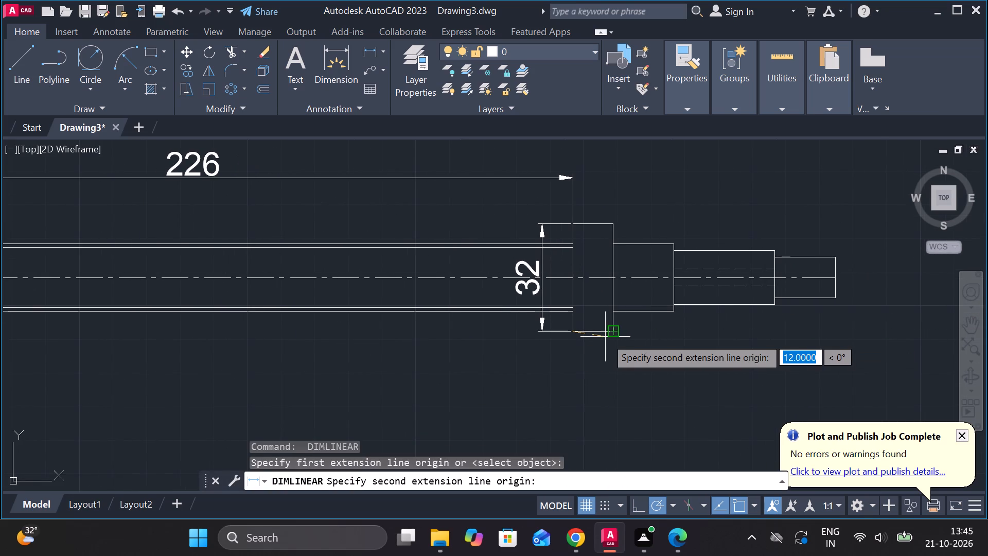
left_click(612, 332)
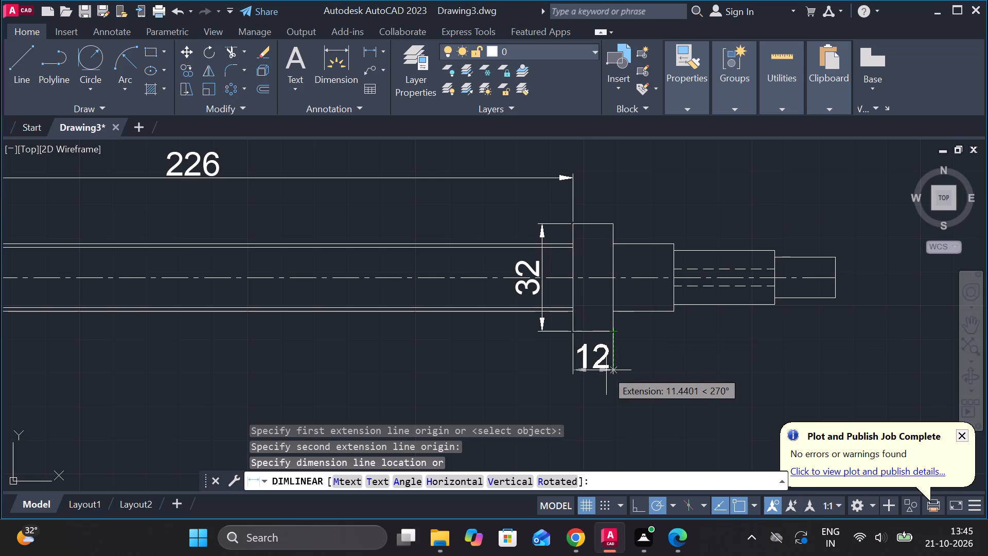
left_click(606, 370)
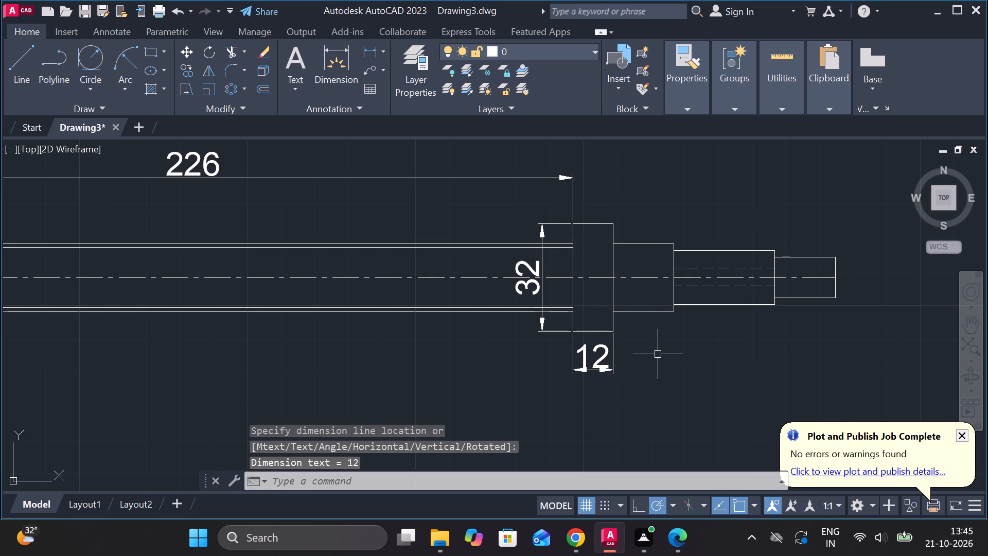
Add a vertical linear dimension for the height of the shaft section just right of the collar, placed inside that section.
key("space")
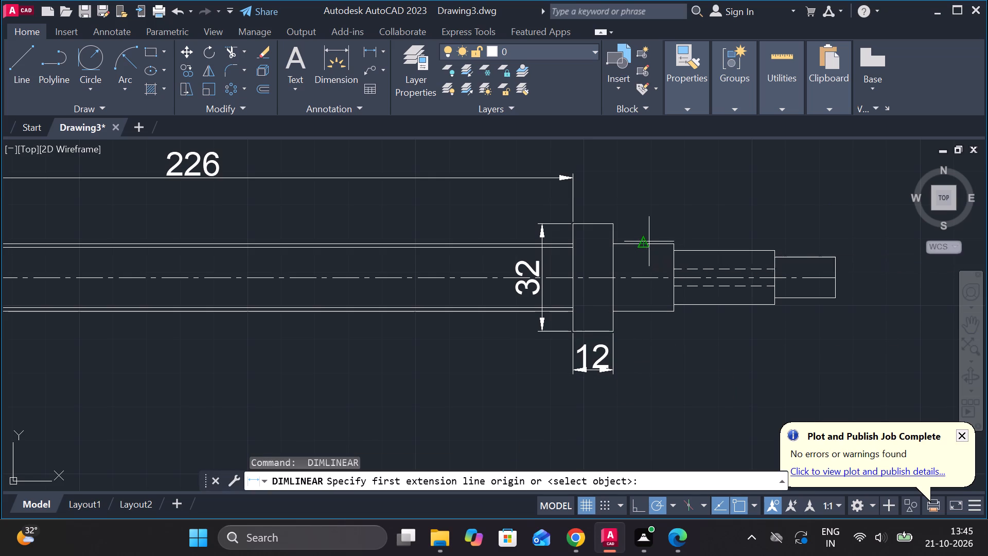
left_click(646, 242)
left_click(646, 307)
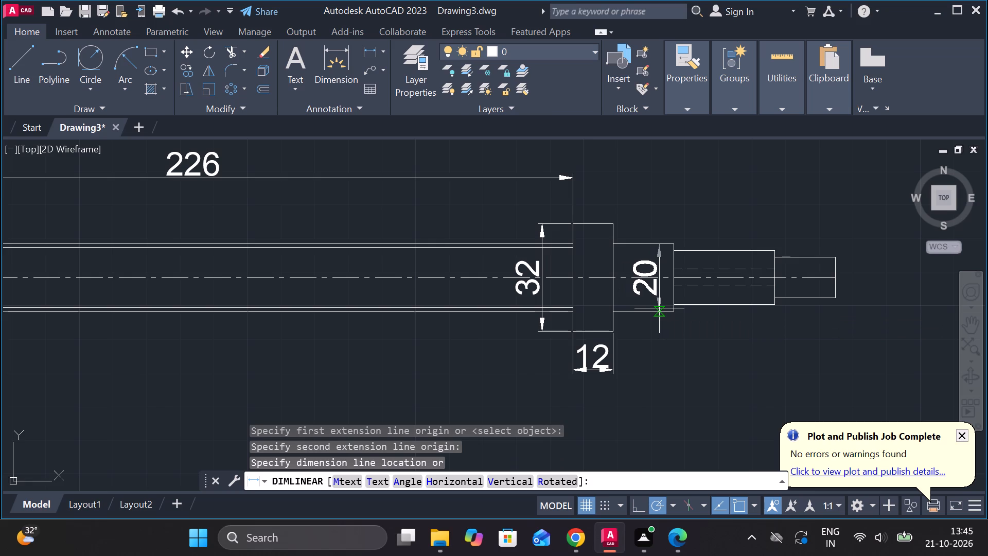
left_click(658, 310)
Add a horizontal linear dimension above the section just right of the collar for its length.
key("space")
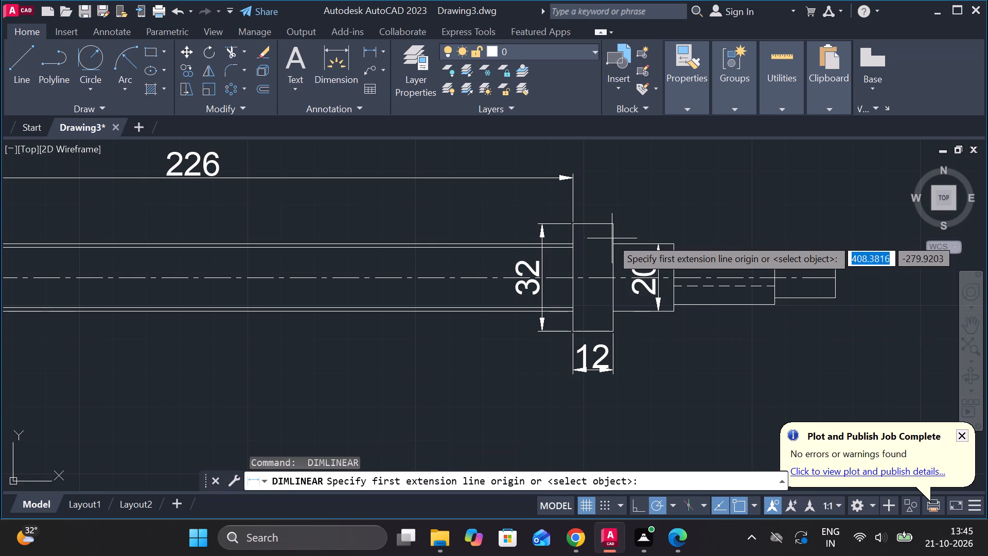
left_click(612, 244)
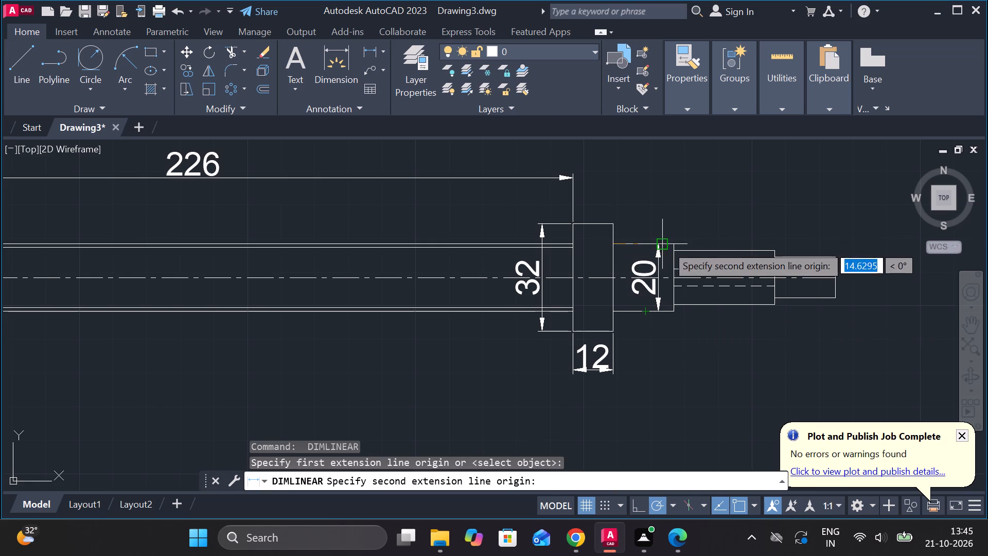
left_click(675, 246)
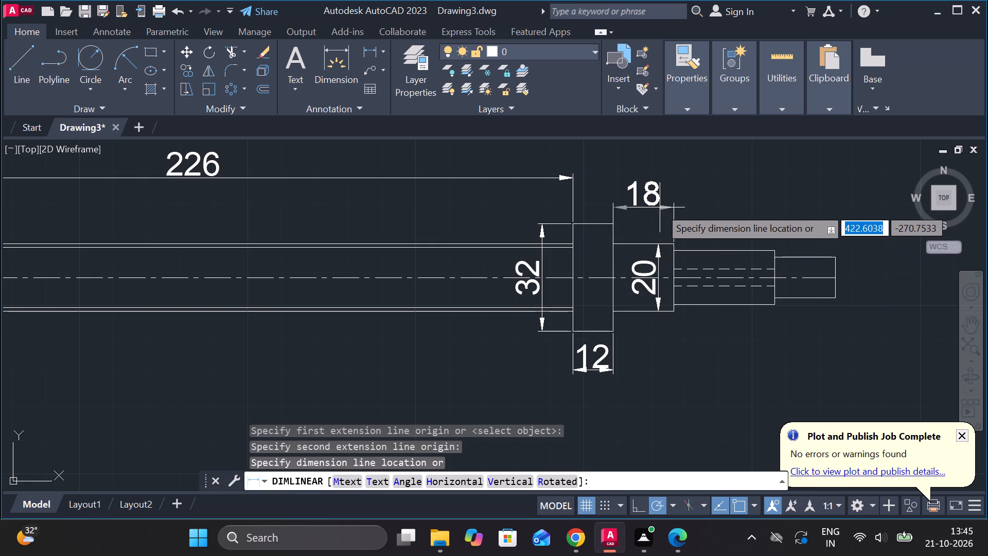
left_click(660, 207)
Add a horizontal linear dimension above the shaft section with the hidden lines for its length.
key("space")
left_click(679, 252)
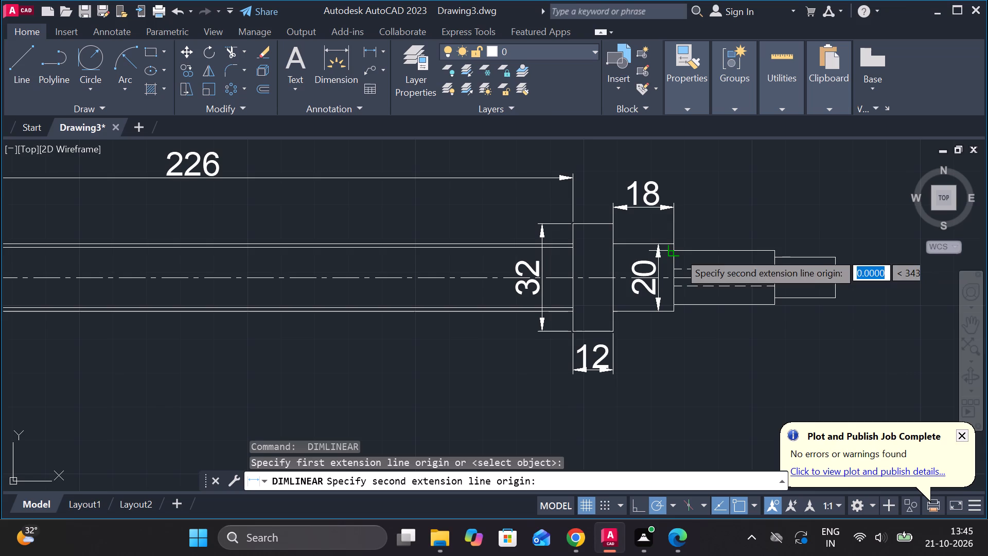
left_click(779, 252)
left_click(759, 235)
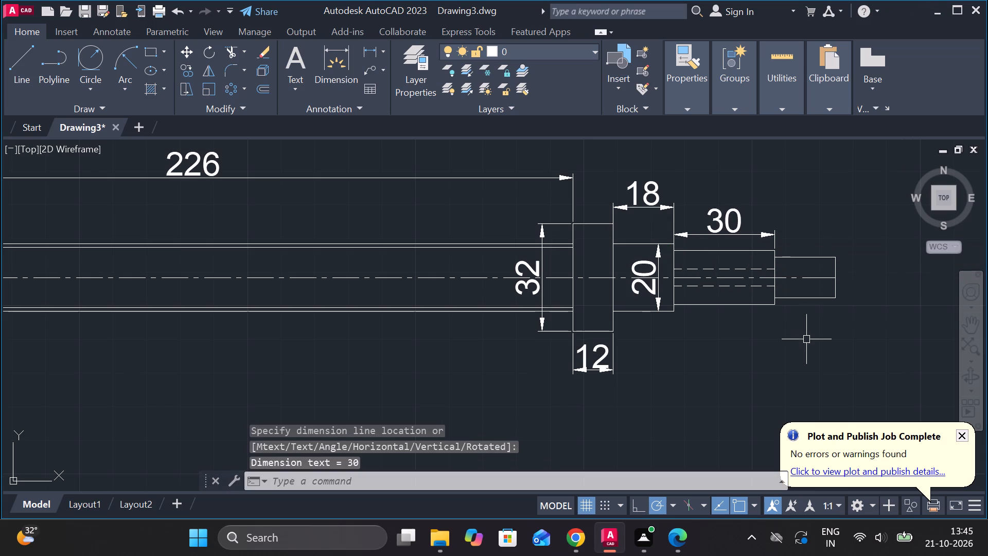
Add a horizontal linear dimension below the shaft's smallest end section for its length.
key("space")
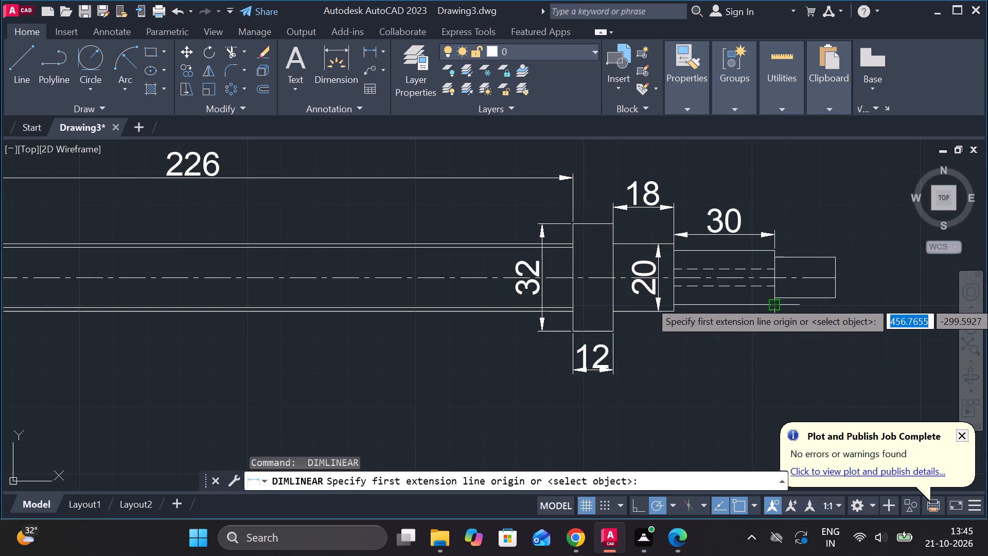
scroll(777, 301, "up", 1)
left_click(775, 291)
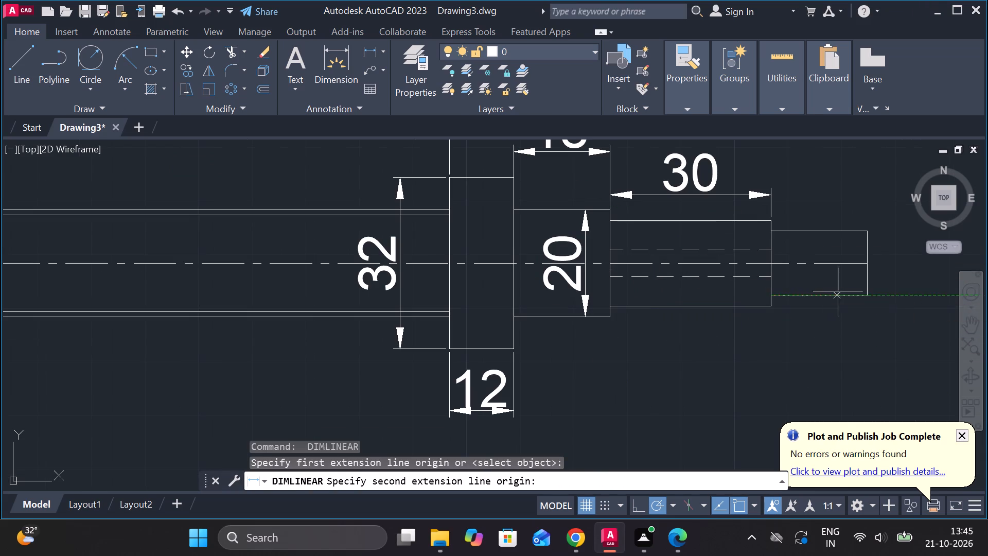
left_click(862, 296)
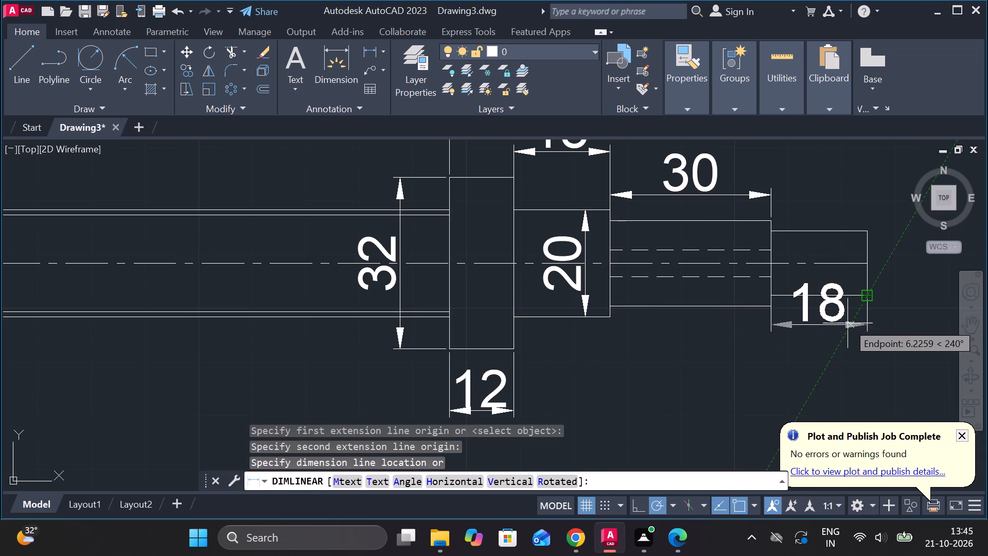
left_click(824, 343)
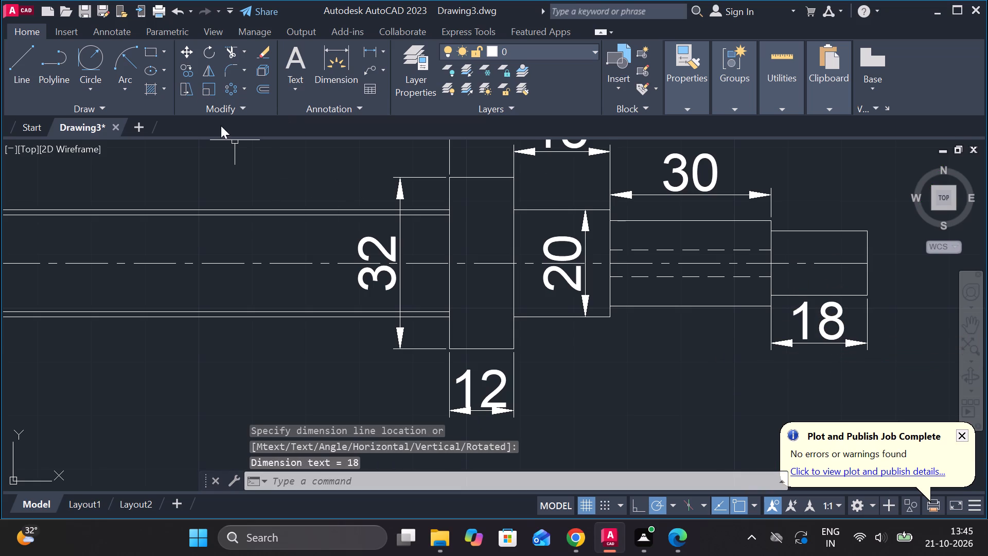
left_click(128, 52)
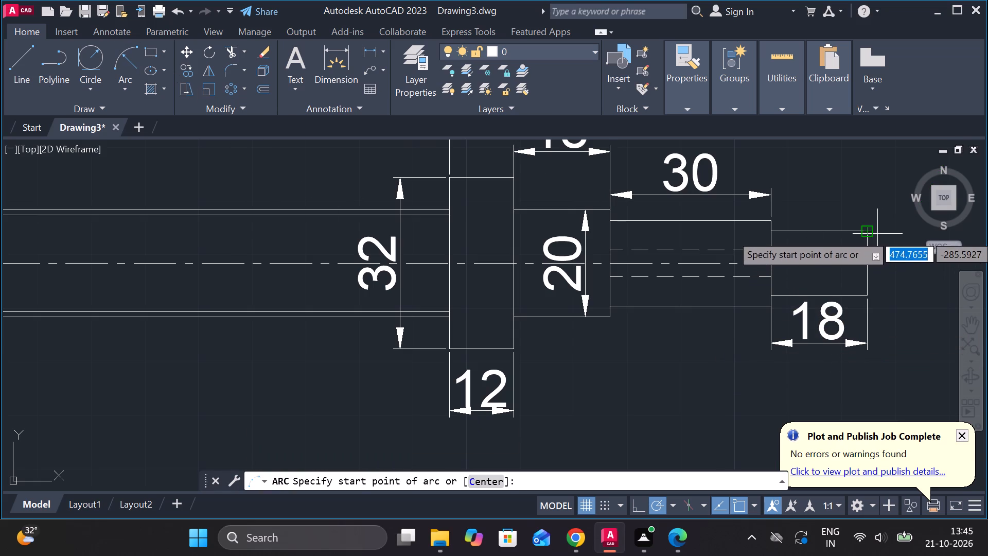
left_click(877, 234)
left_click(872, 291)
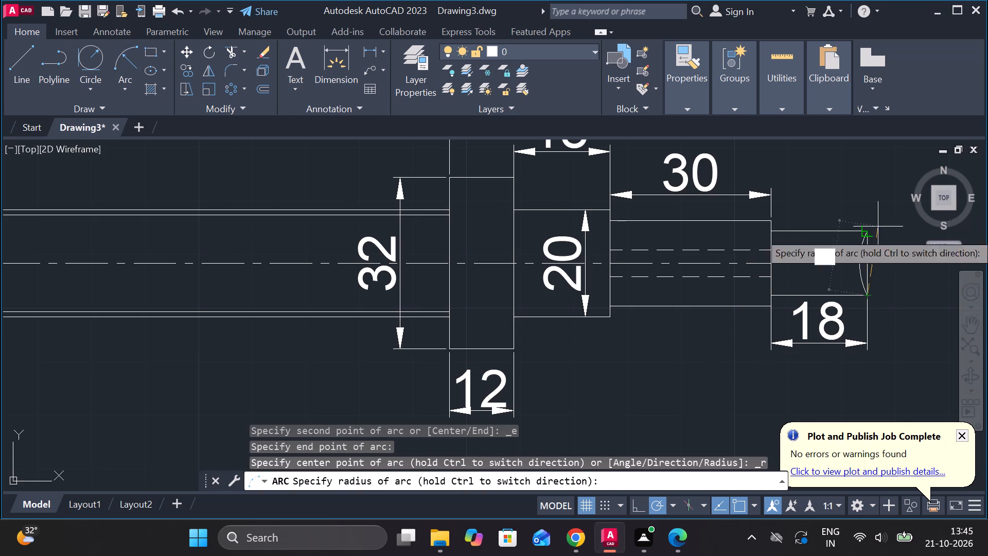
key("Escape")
Draw a three-point arc from the end section's lower right corner through its upper right corner, ending above the shaft.
key("space")
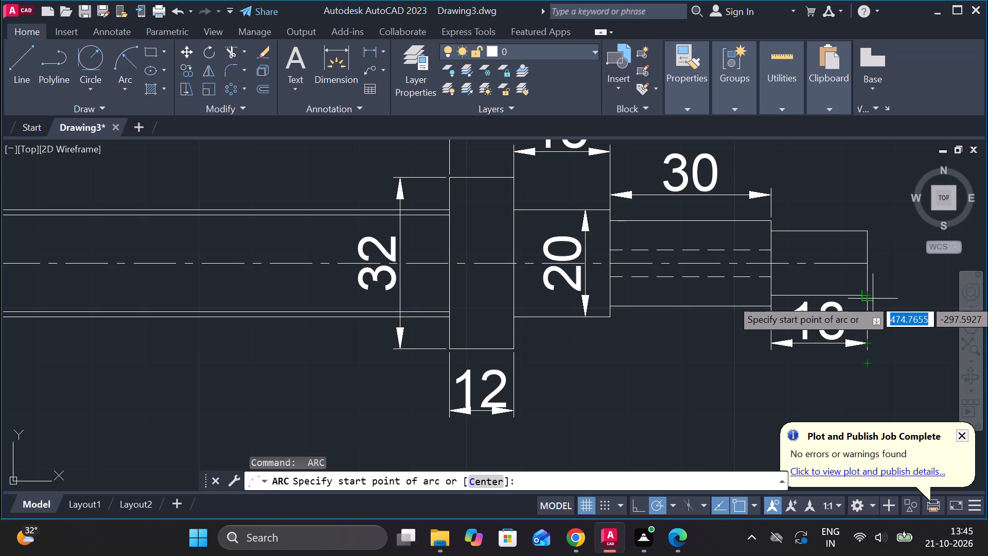
left_click(870, 297)
left_click(869, 227)
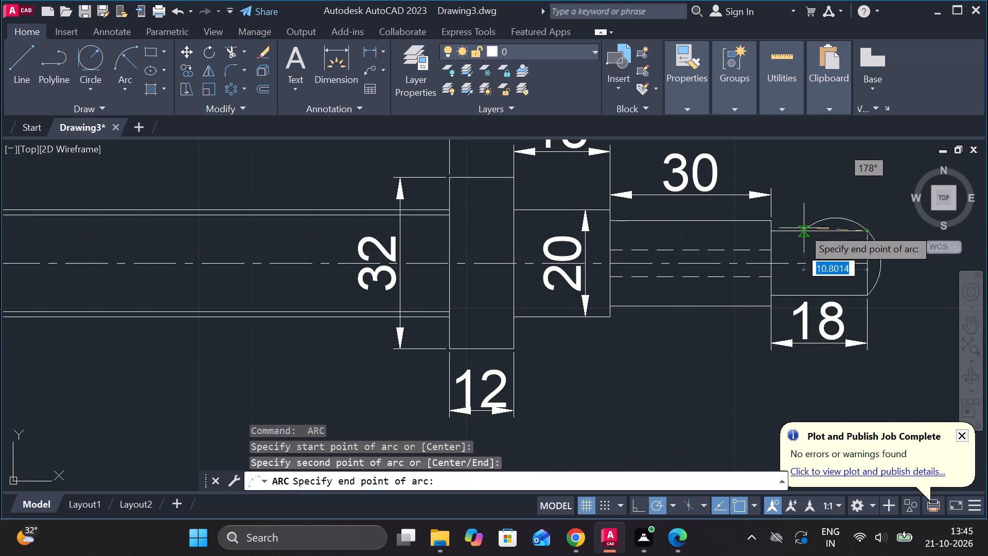
left_click(821, 174)
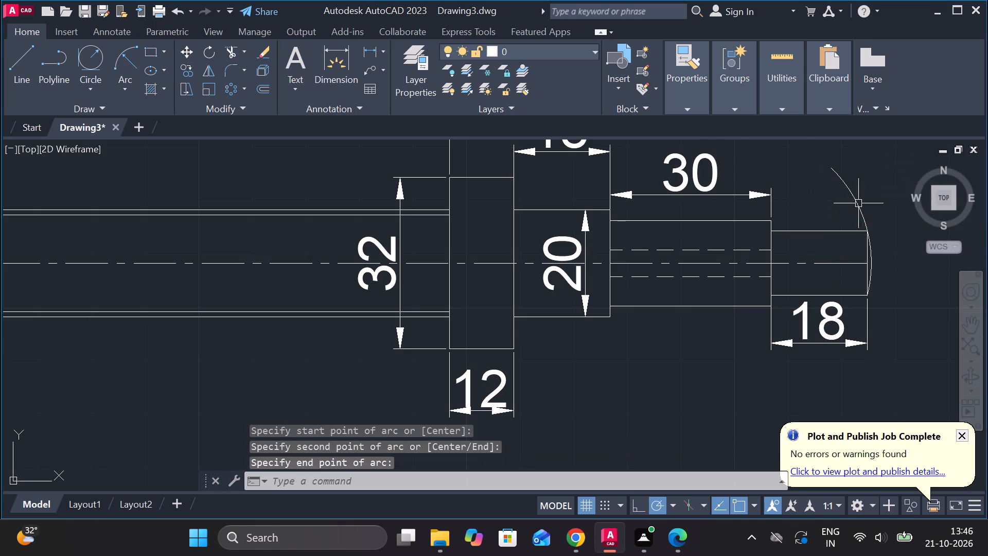
Trim the part of the end arc that extends above the end section's upper right corner.
type("TR")
key("space")
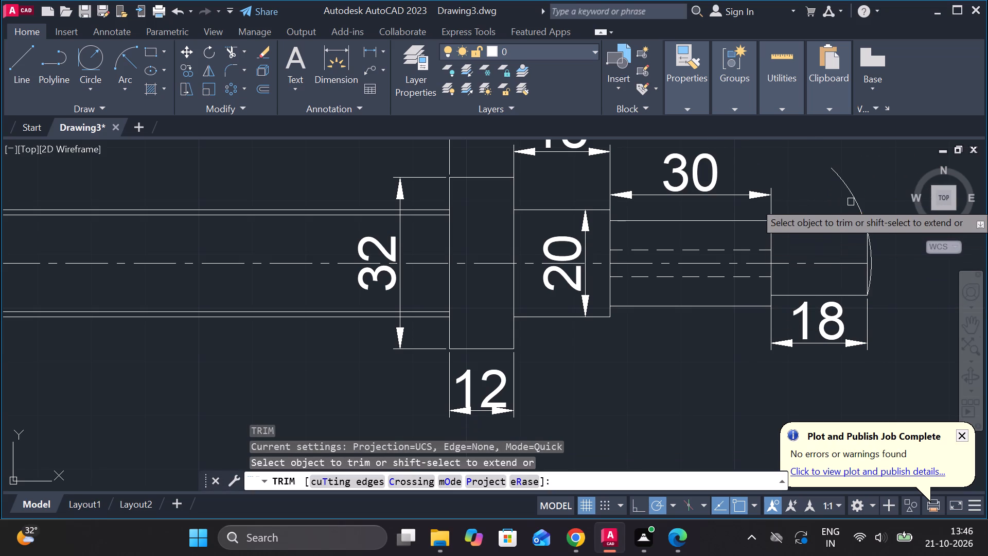
left_click(851, 201)
scroll(851, 203, "down", 2)
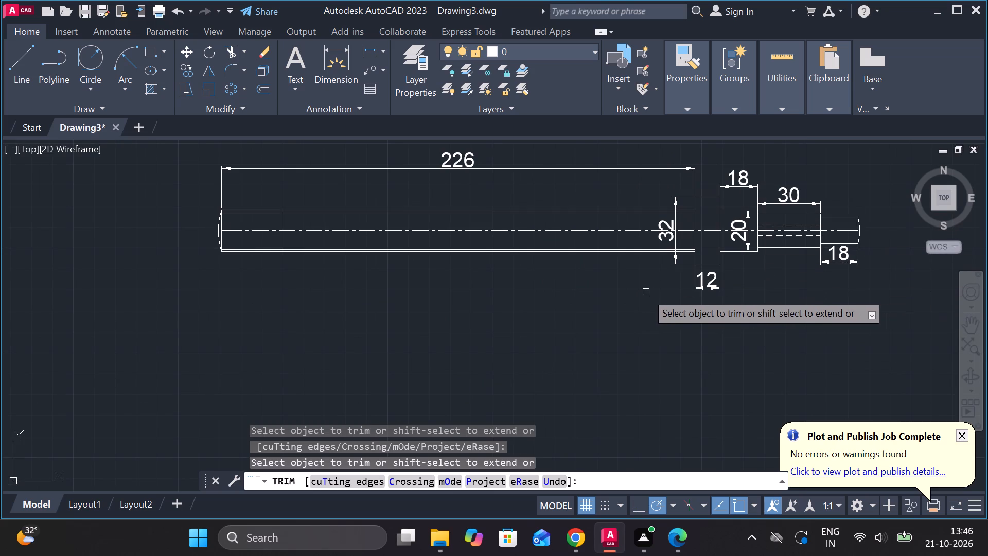
key("Escape")
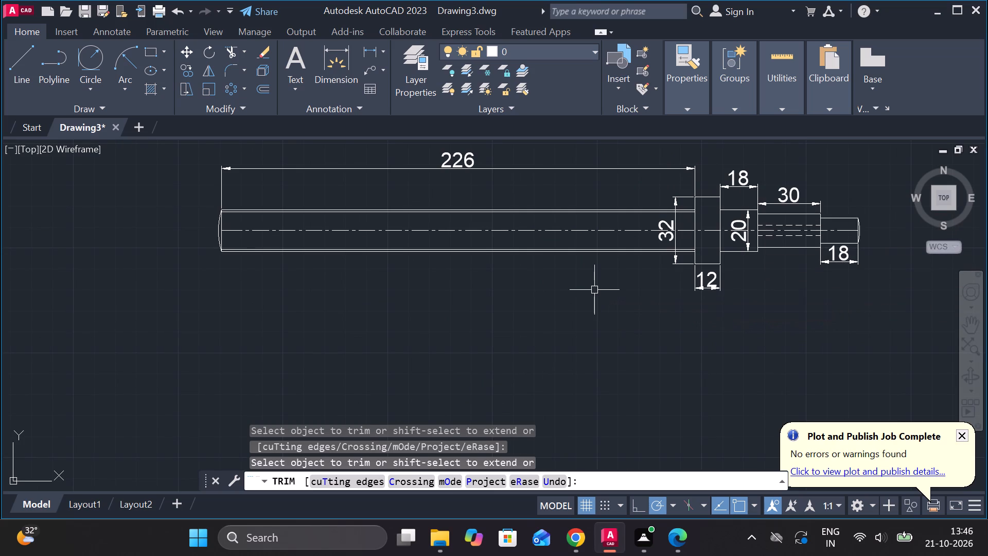
Add a multileader pointing to the long bar's lower edge with the text M20*5, landing below the bar.
scroll(594, 290, "down", 1)
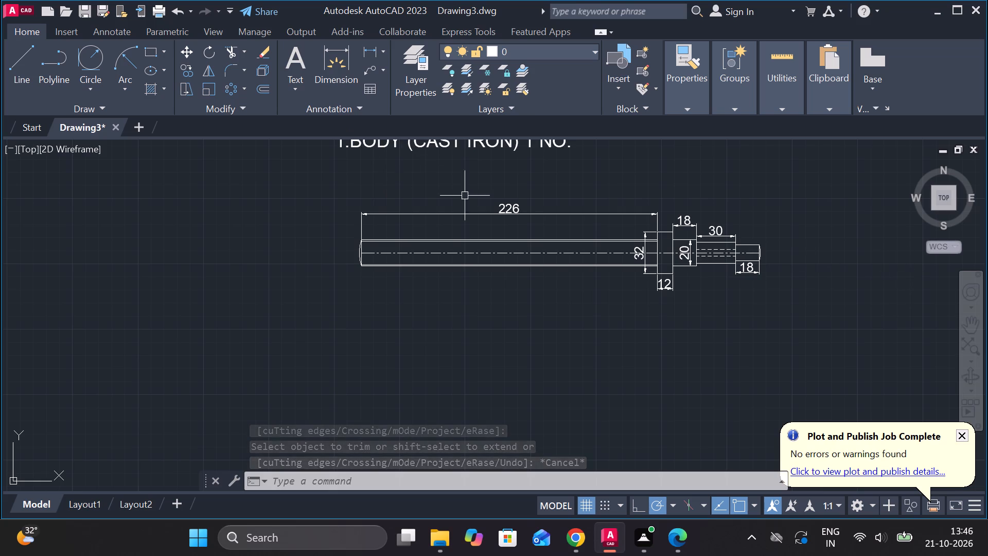
left_click(362, 71)
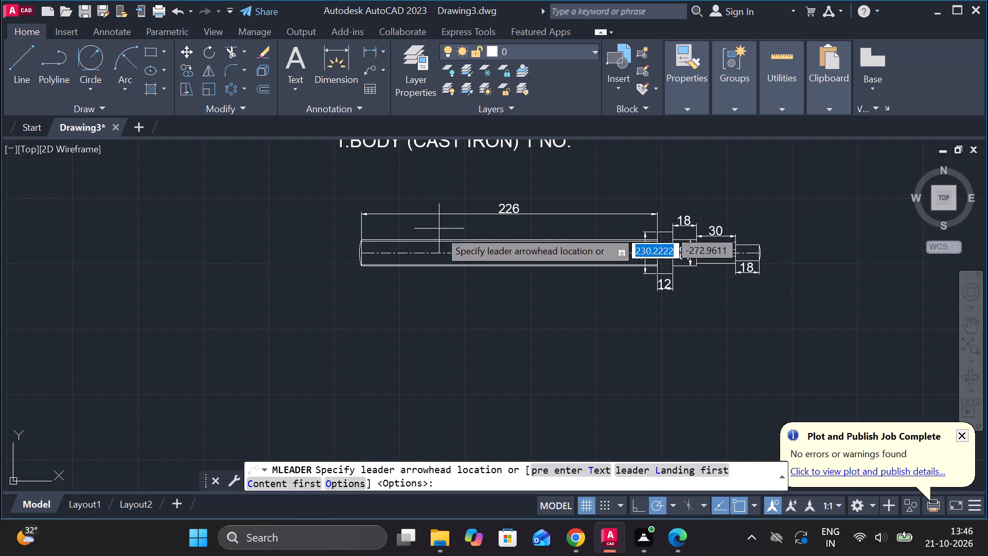
left_click(432, 272)
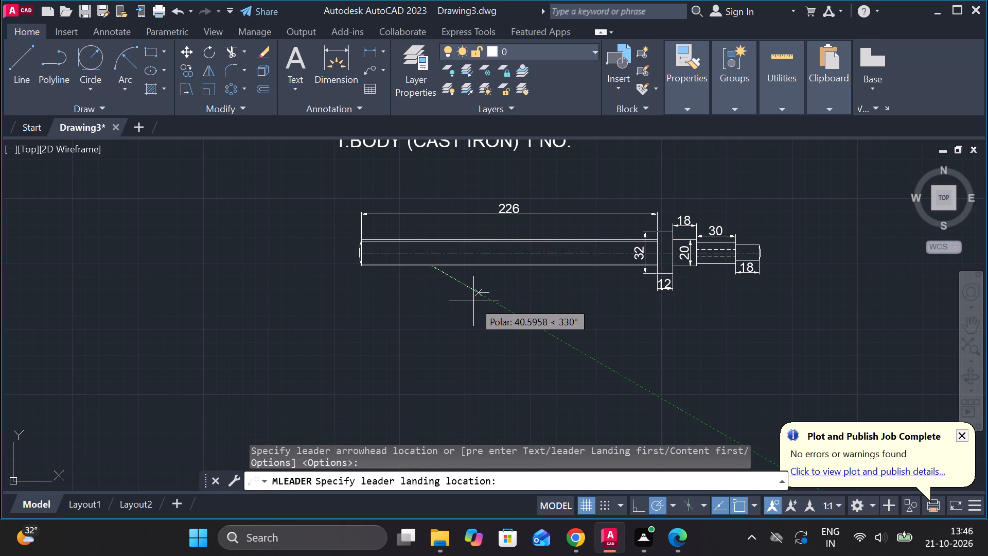
left_click(473, 301)
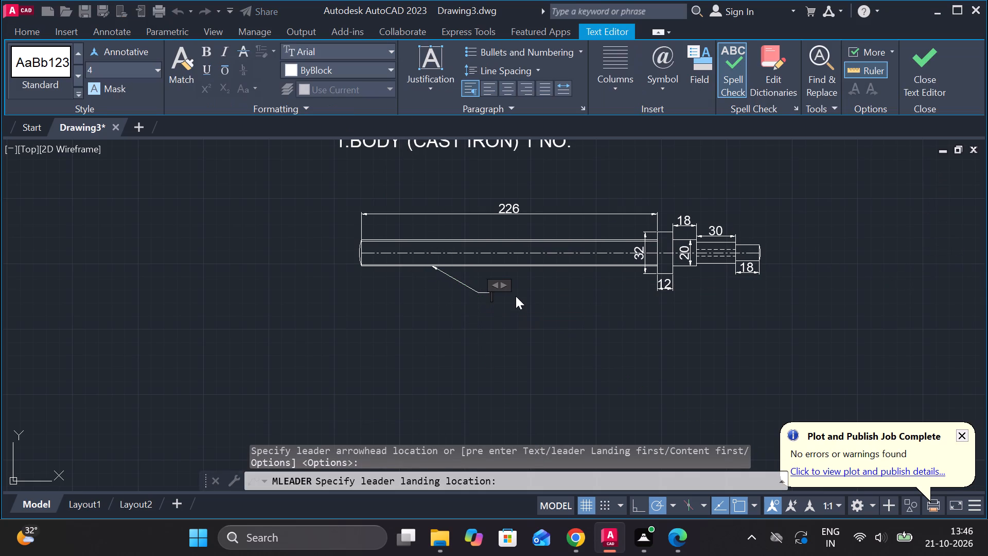
type("M2")
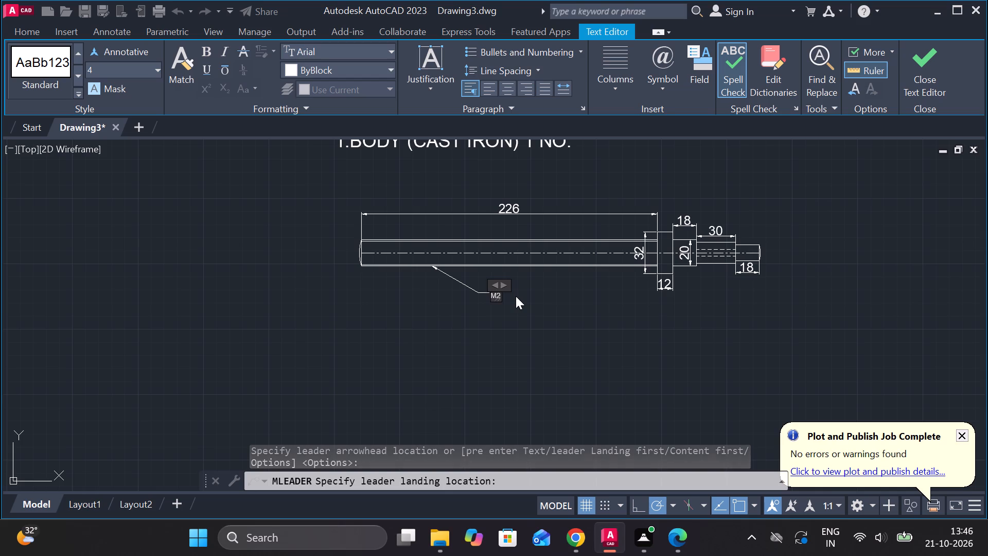
key("0")
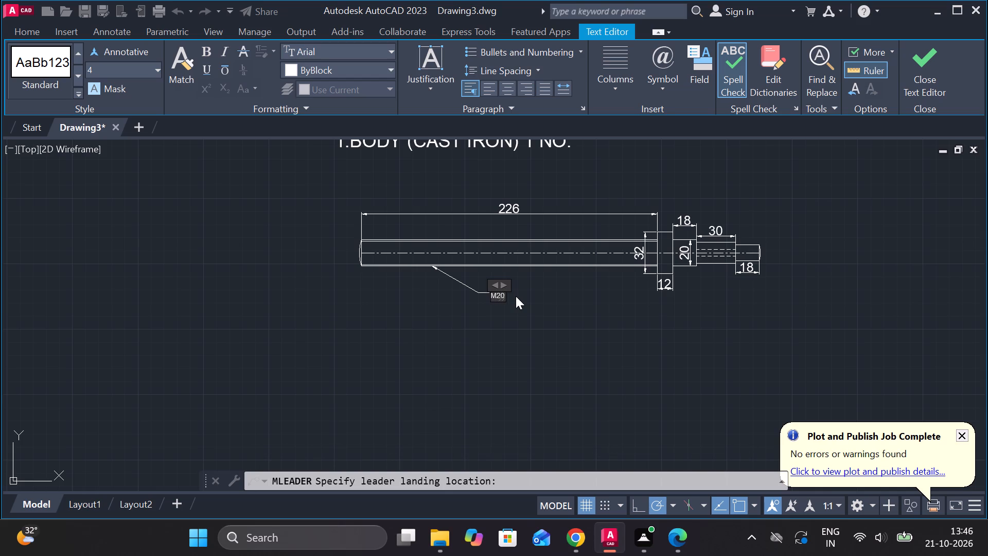
key("shift+asterisk")
key("5")
left_click(909, 93)
Set the text height of the M20*5 leader note below the long bar to 8.
scroll(504, 280, "up", 1)
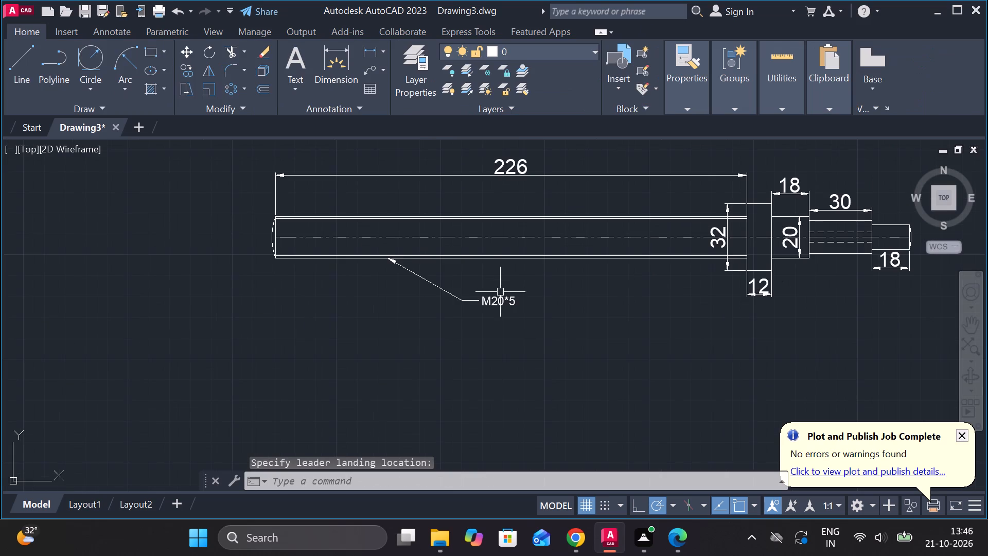
double_click(501, 299)
scroll(501, 299, "up", 4)
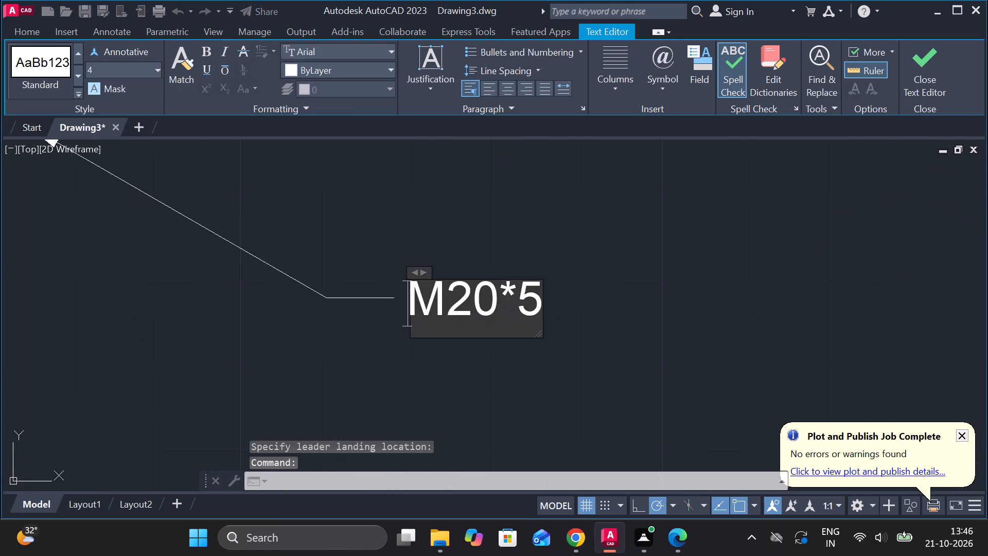
left_click_drag(537, 320, 405, 302)
left_click(100, 67)
key("8")
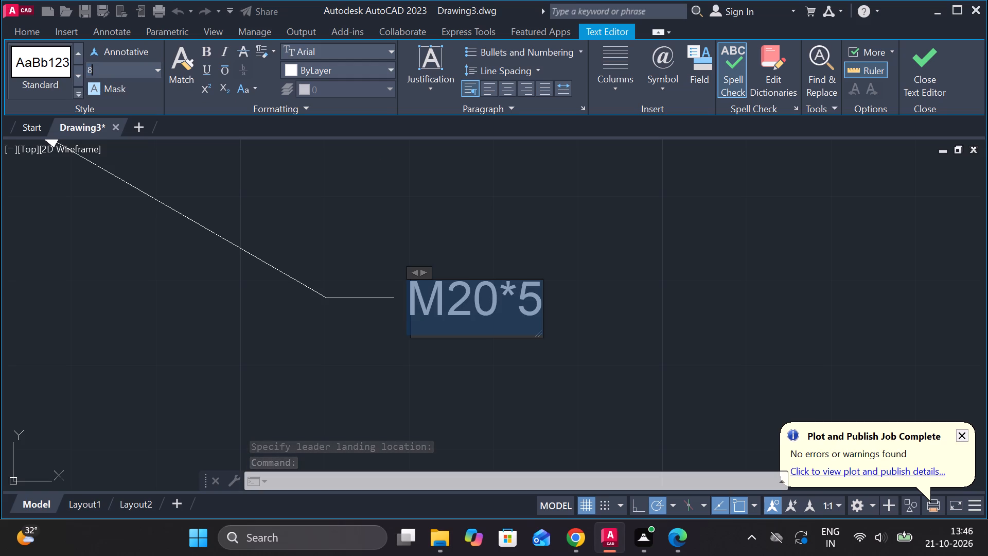
key("Return")
left_click(921, 83)
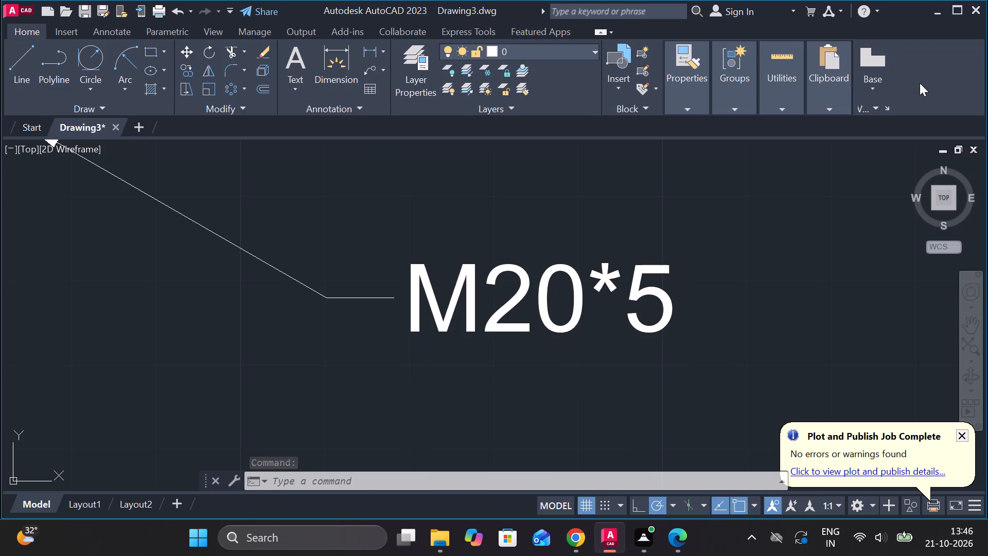
Offset the upper and lower edges of the shaft's smallest end section inward by 1 to show its thread lines.
scroll(941, 162, "down", 2)
scroll(868, 207, "down", 2)
middle_click_drag(854, 221, 550, 290)
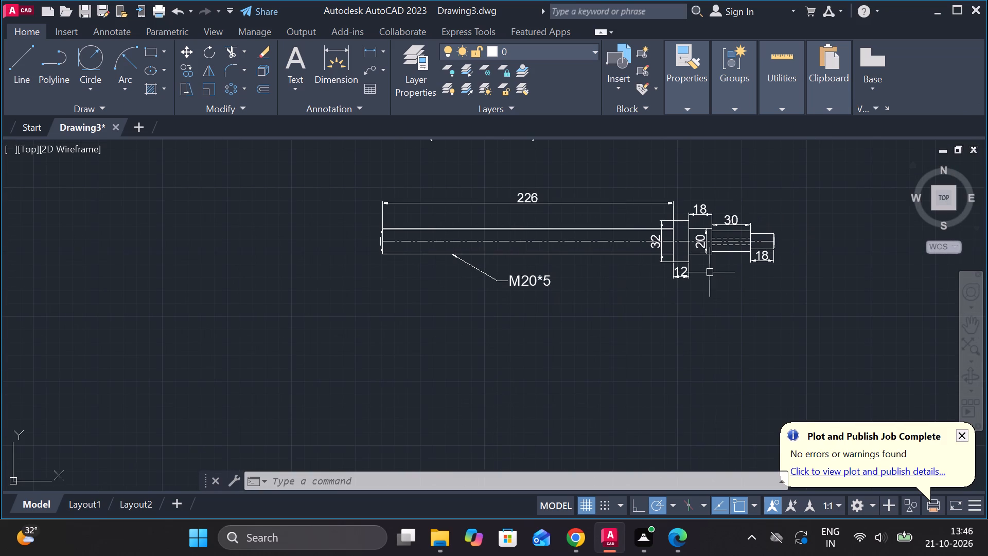
scroll(716, 270, "up", 2)
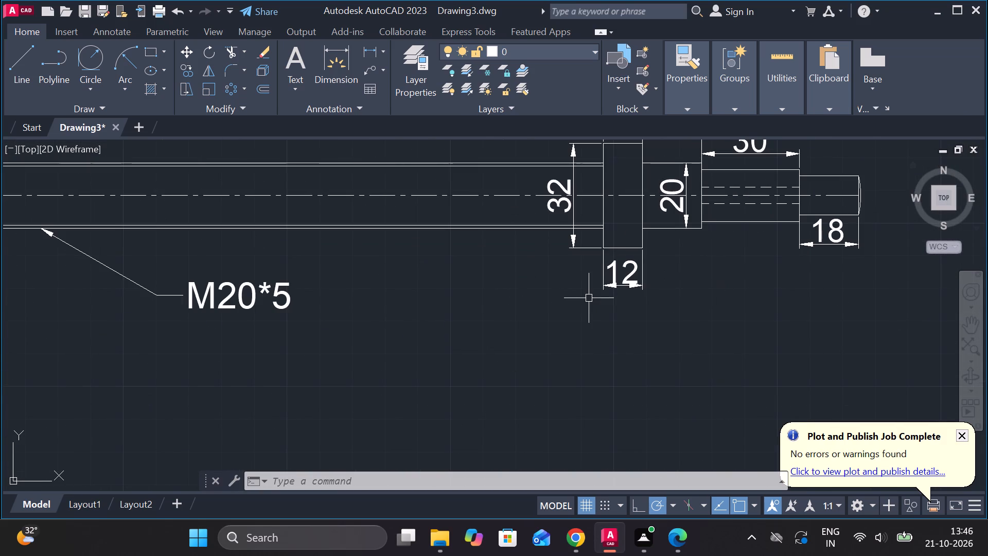
middle_click_drag(760, 304, 578, 323)
scroll(642, 155, "up", 1)
left_click(647, 218)
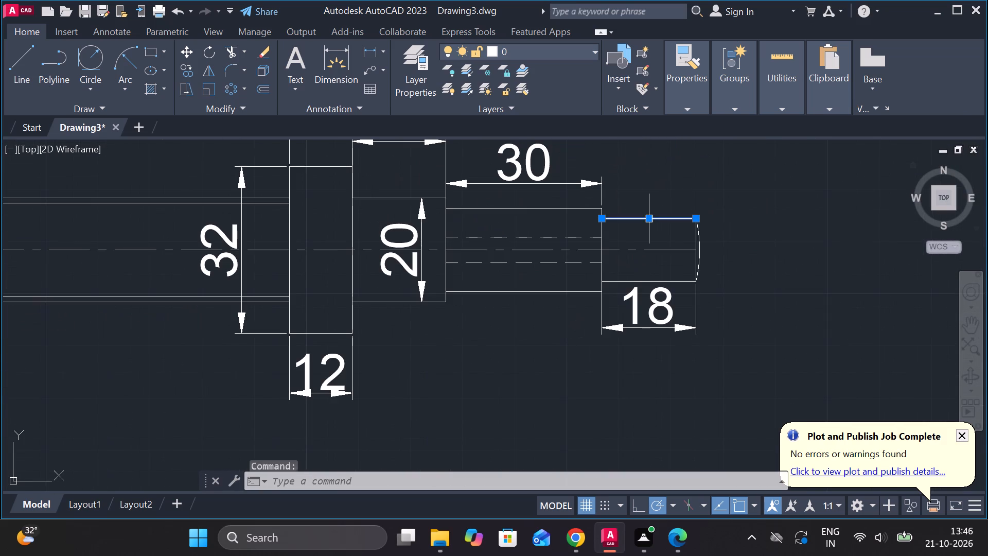
key("0")
key("BackSpace")
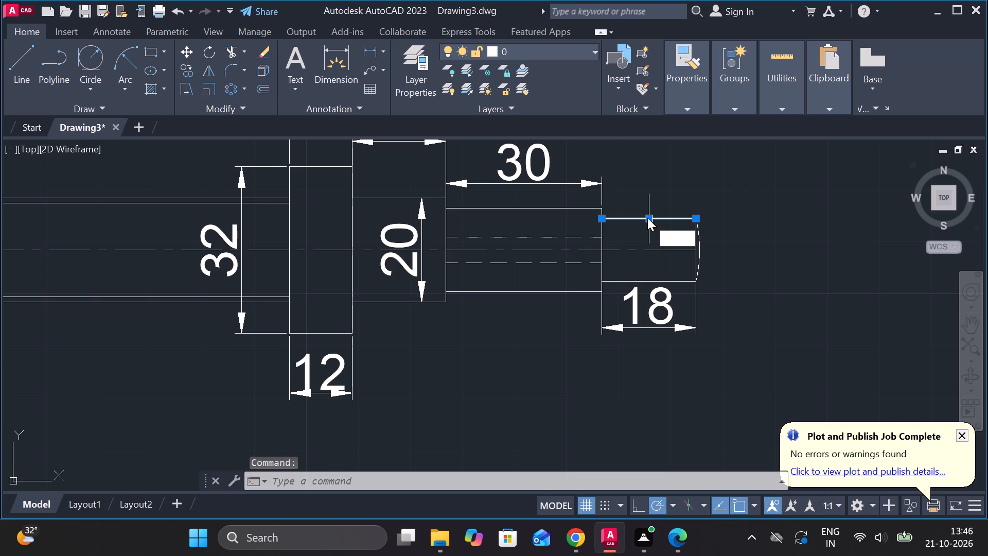
key("Escape")
left_click(647, 218)
key("o")
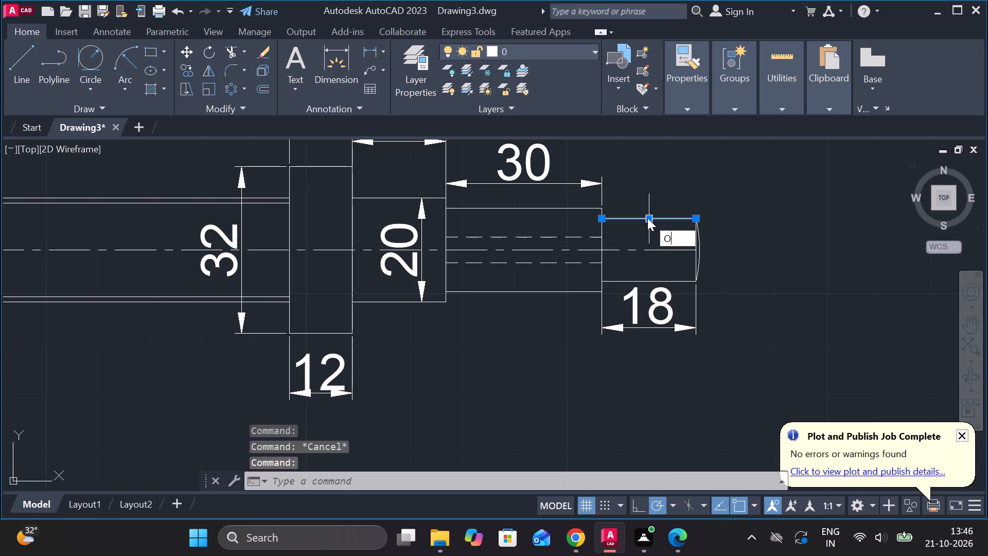
key("Return")
key("Return")
type("1")
key("space")
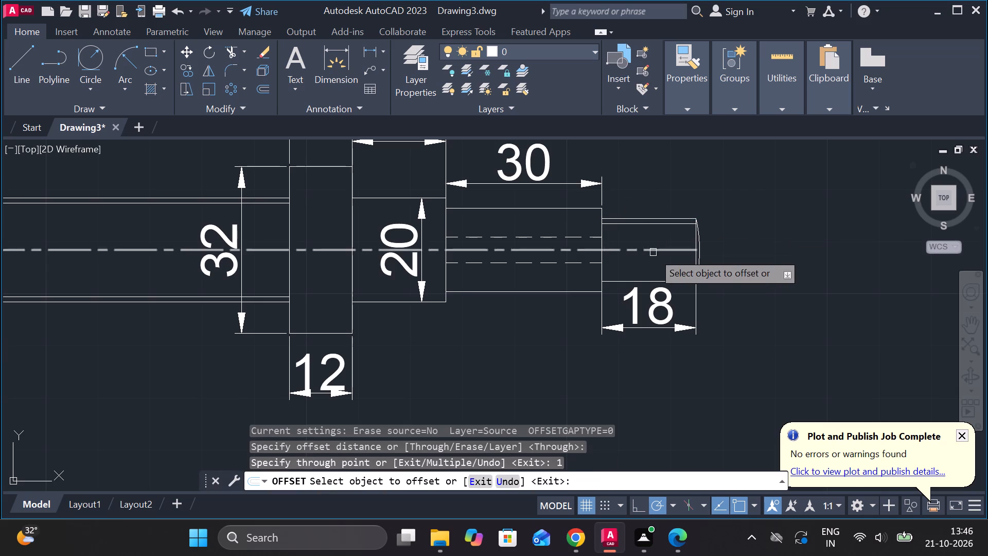
left_click(663, 281)
type("1")
key("space")
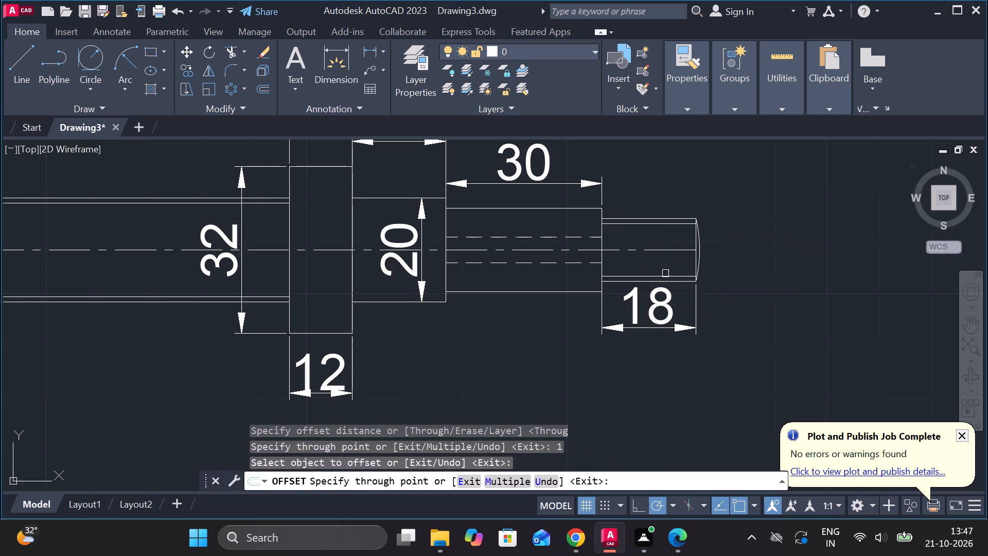
scroll(778, 255, "down", 1)
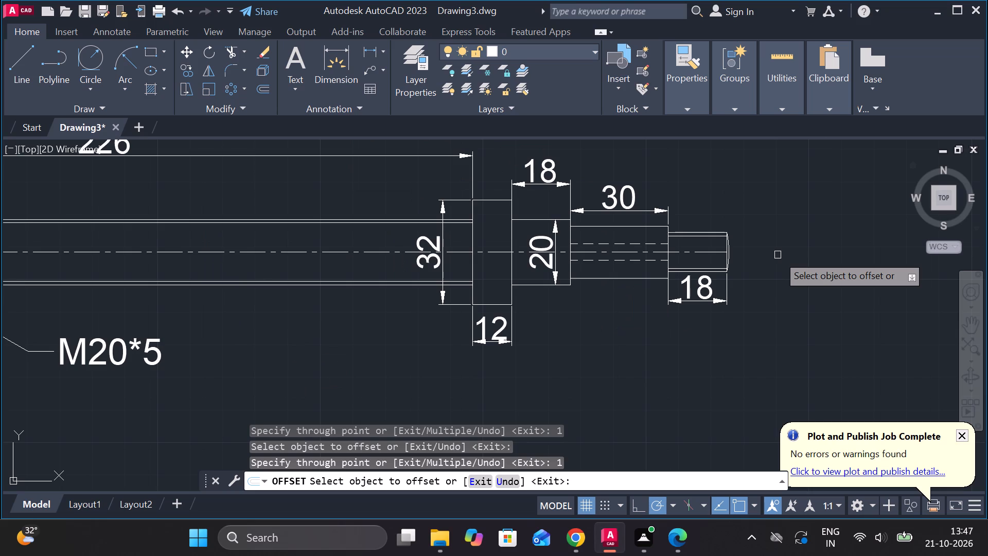
key("Escape")
Add a multileader from the smallest end section's upper right corner with the text M12 at height 8, landing above and beyond the shaft.
scroll(774, 255, "down", 1)
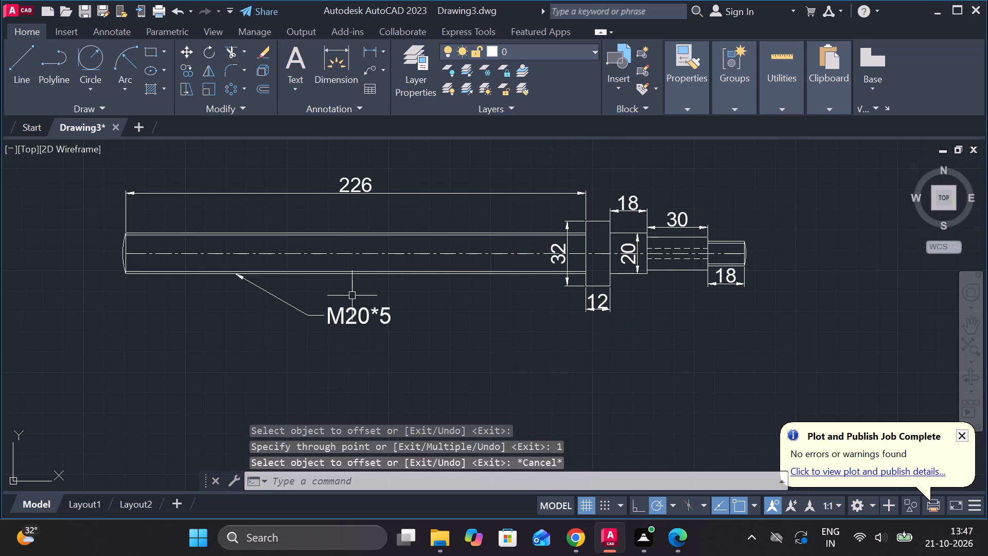
scroll(351, 296, "down", 2)
scroll(430, 293, "up", 1)
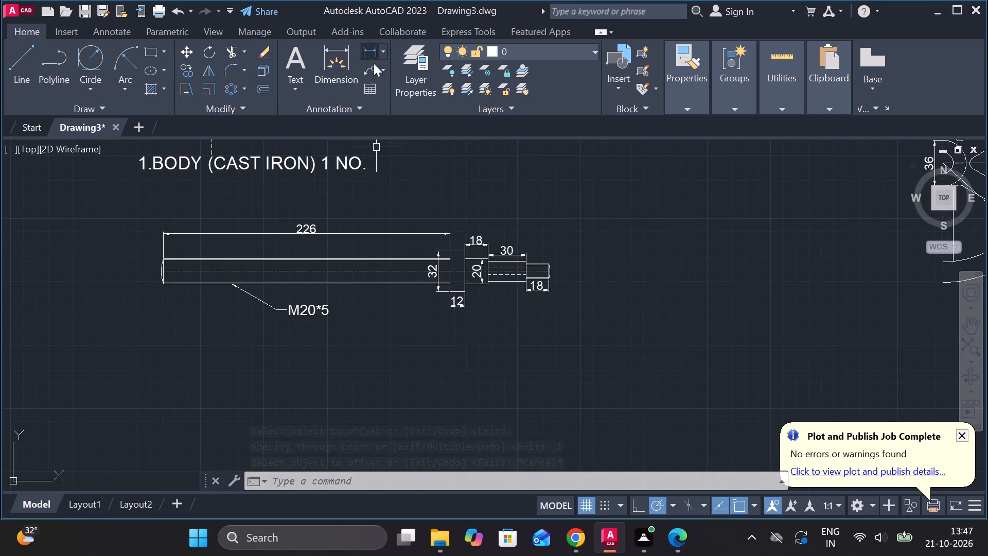
left_click(371, 65)
scroll(600, 251, "up", 2)
left_click(458, 280)
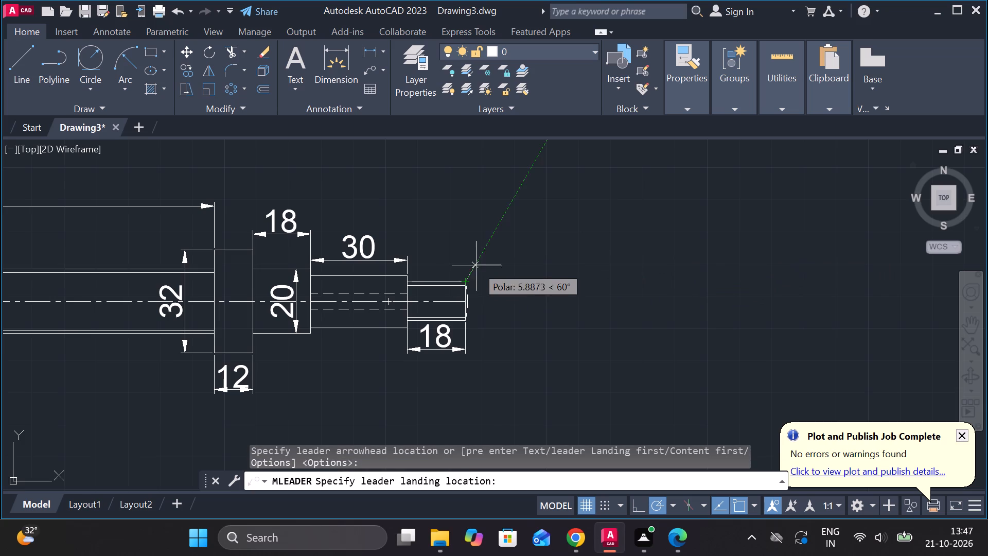
left_click(494, 254)
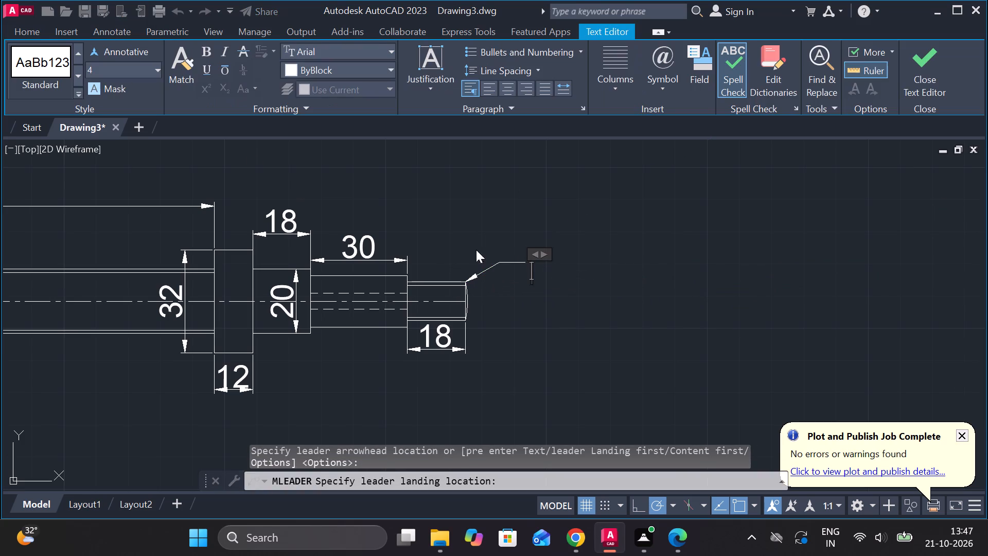
left_click(137, 70)
key("8")
key("Return")
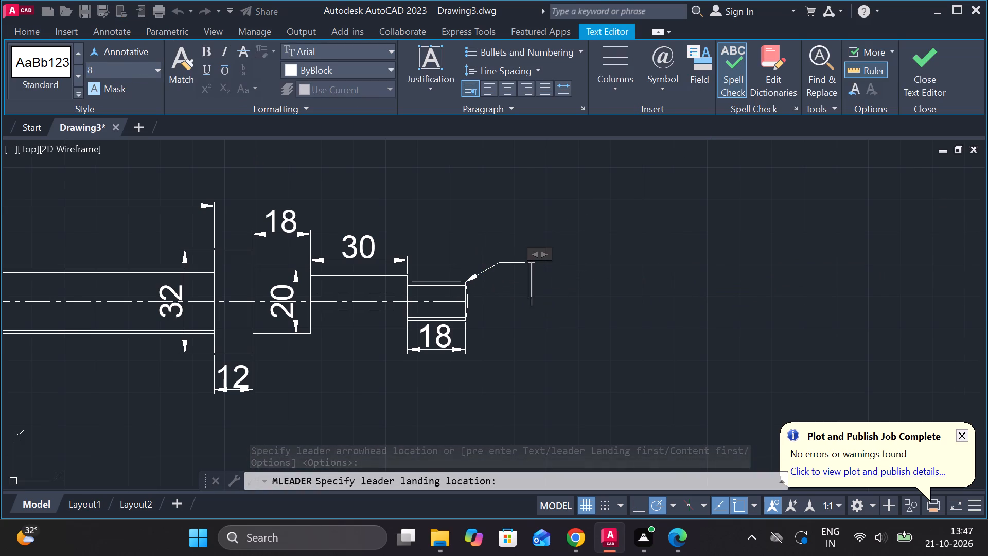
key("m")
type("12")
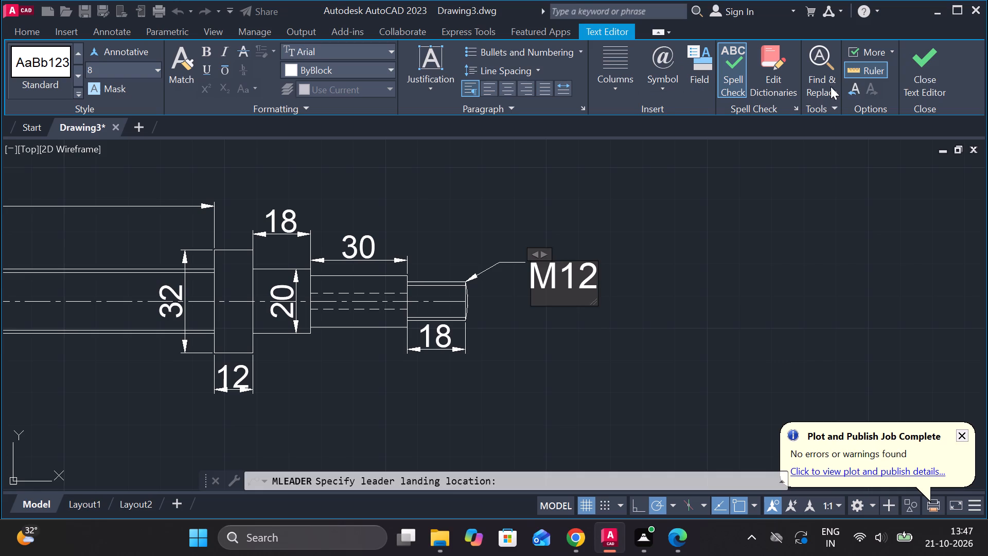
left_click(919, 76)
Copy the 12.WASHER (MILD STEEL) 1 NO. label to below the stepped shaft, centred under the M20*5 note.
scroll(917, 182, "down", 2)
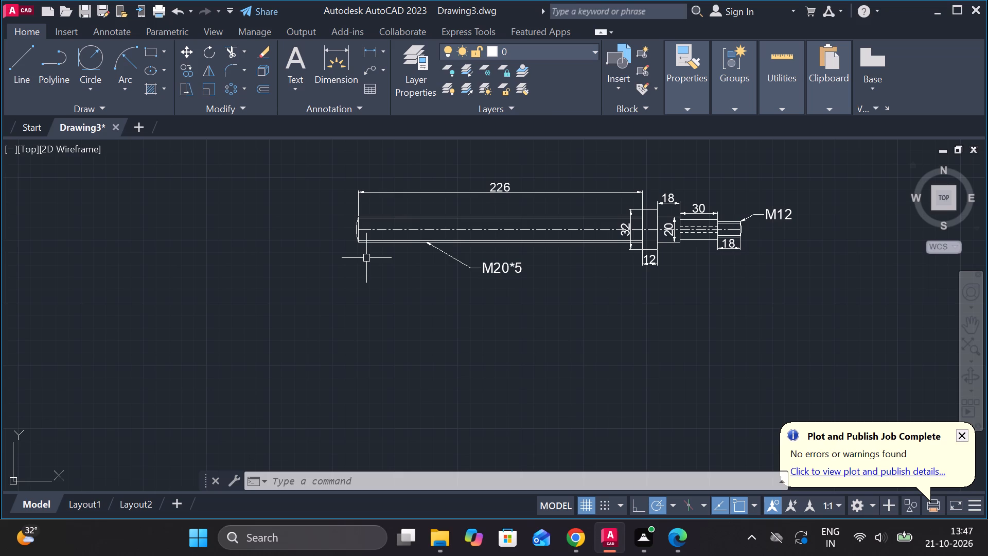
scroll(366, 257, "down", 3)
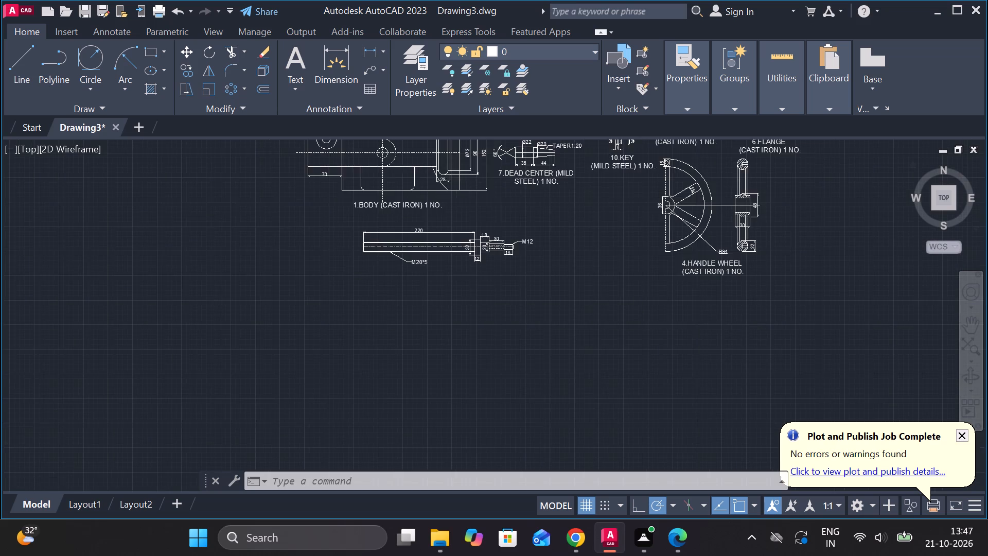
scroll(460, 243, "up", 2)
middle_click_drag(523, 237, 468, 338)
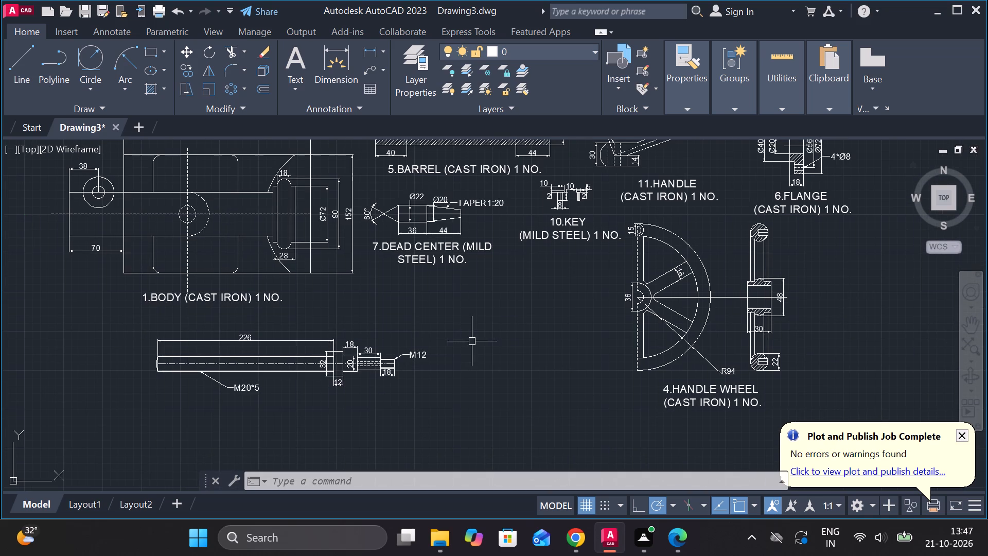
middle_click_drag(521, 353, 464, 378)
middle_click_drag(462, 300, 499, 380)
left_click(669, 173)
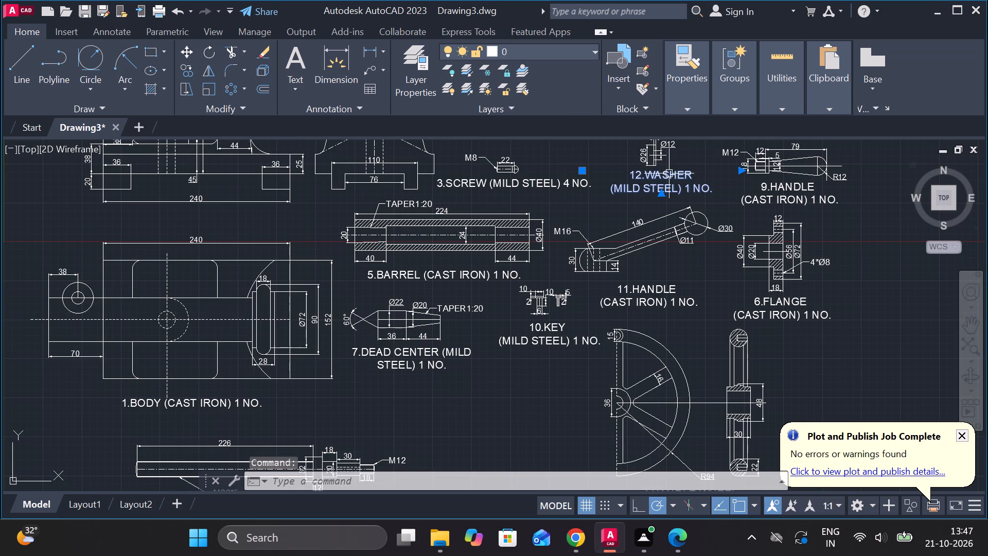
type("CO")
key("Return")
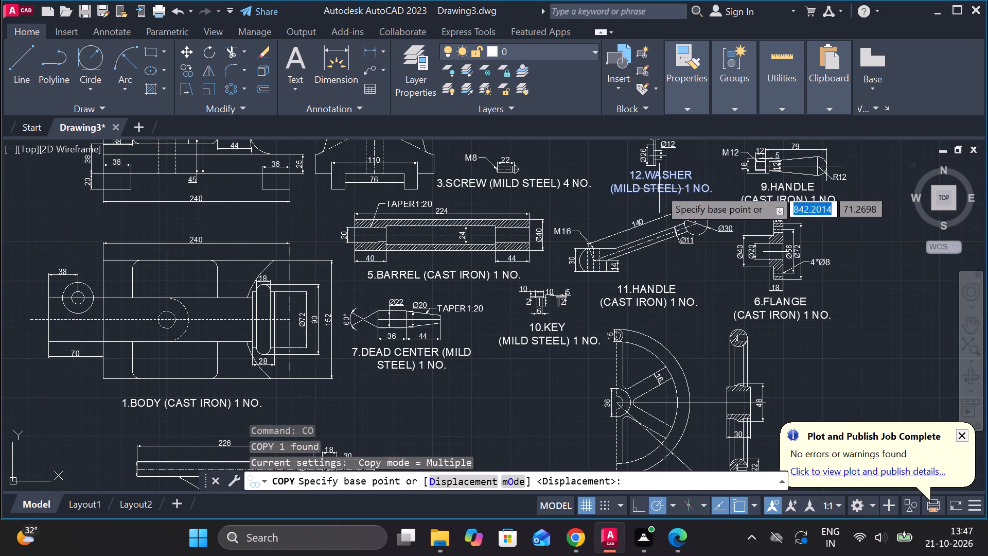
left_click(511, 388)
scroll(509, 389, "down", 2)
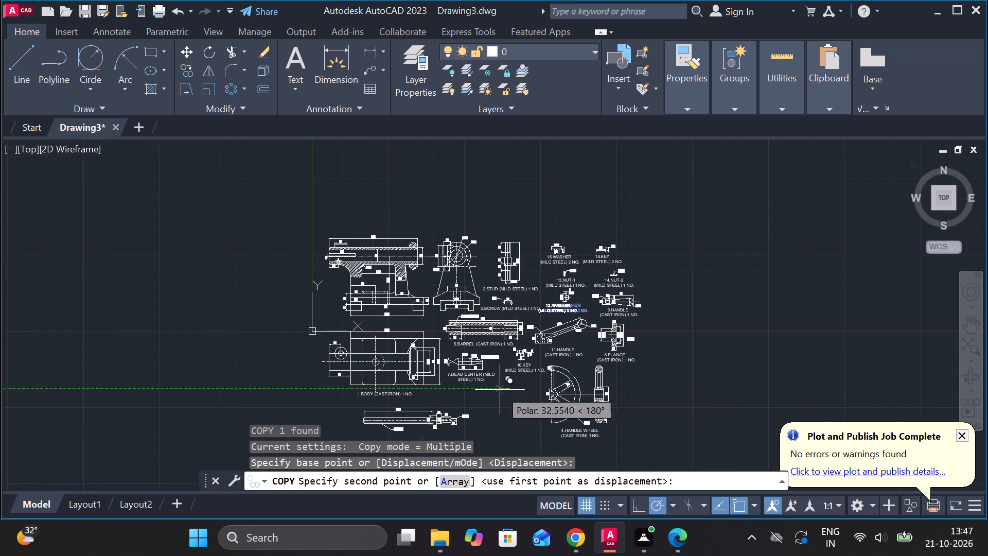
middle_click_drag(405, 329, 436, 245)
scroll(404, 426, "up", 2)
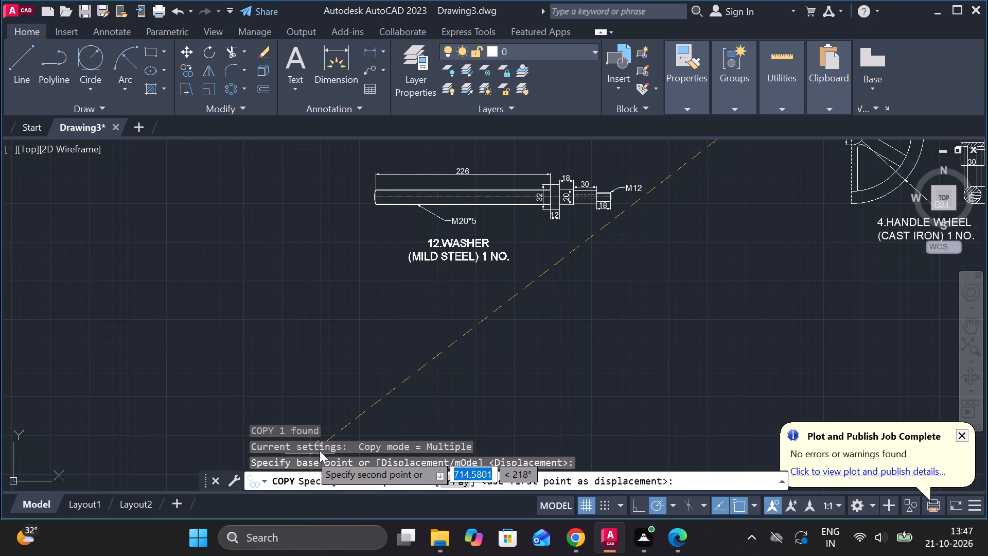
middle_click_drag(381, 387, 529, 219)
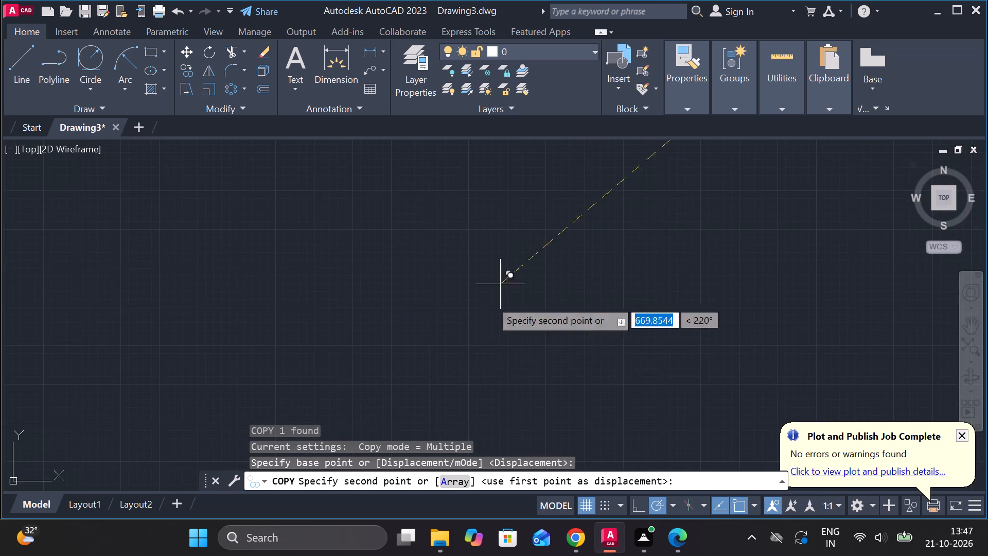
scroll(469, 346, "down", 2)
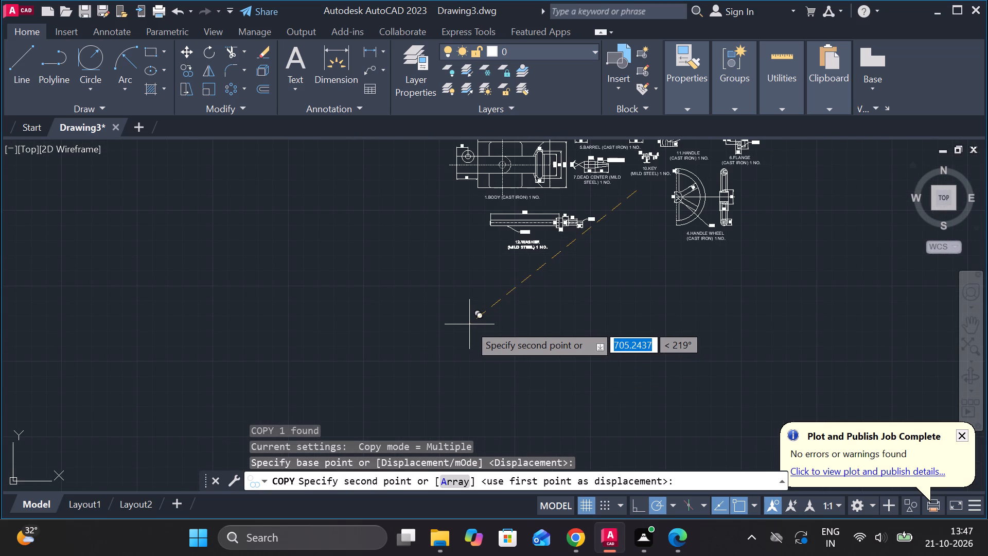
left_click(469, 324)
key("Escape")
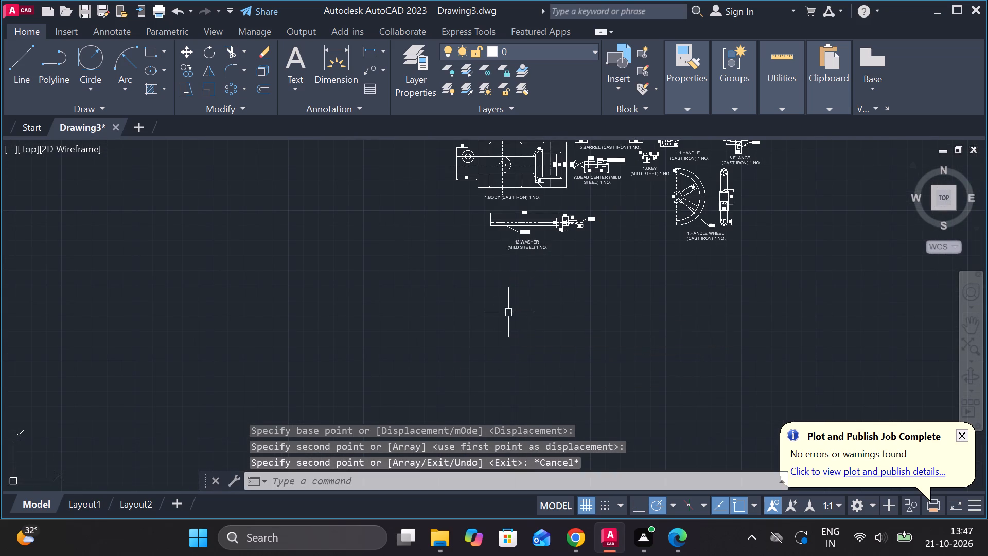
Change the part number in the copied label under the shaft to 8 and select the word WASHER for replacement.
scroll(519, 216, "up", 2)
scroll(514, 340, "up", 2)
middle_click_drag(519, 268, 535, 391)
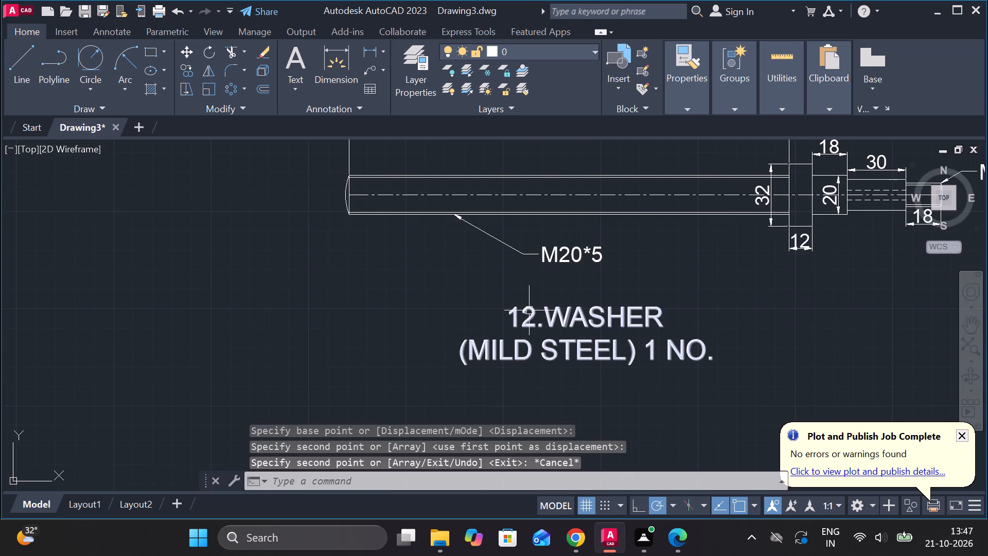
double_click(527, 310)
left_click(536, 323)
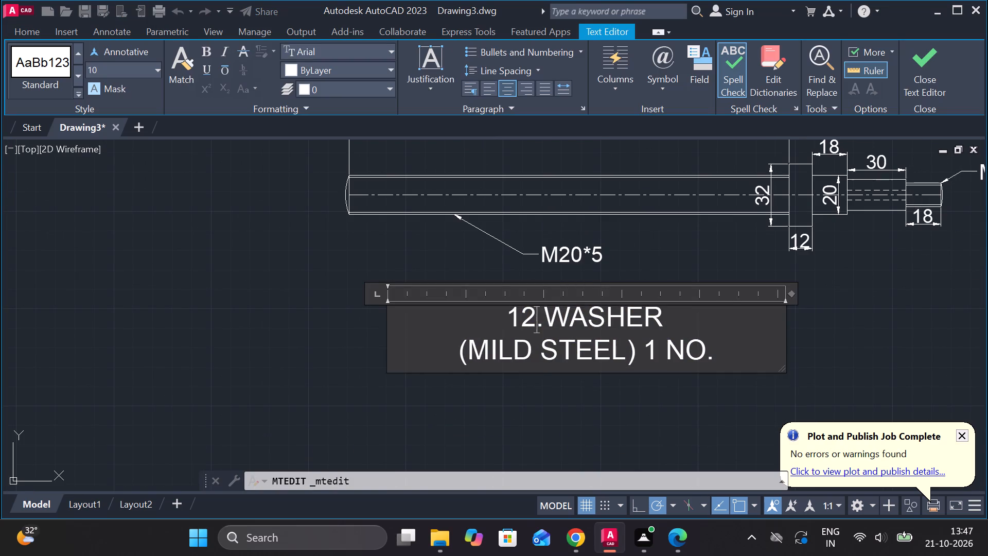
key("BackSpace")
key("BackSpace")
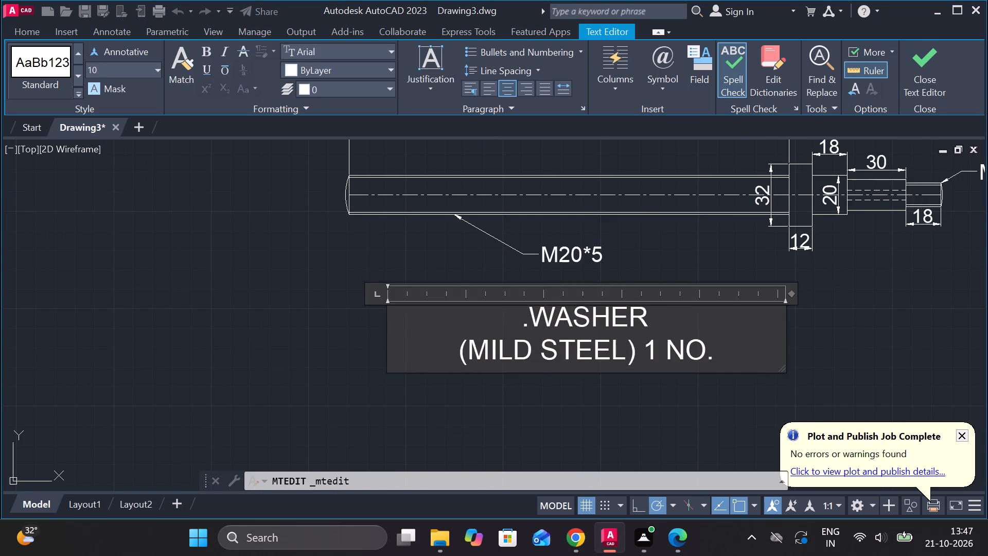
key("8")
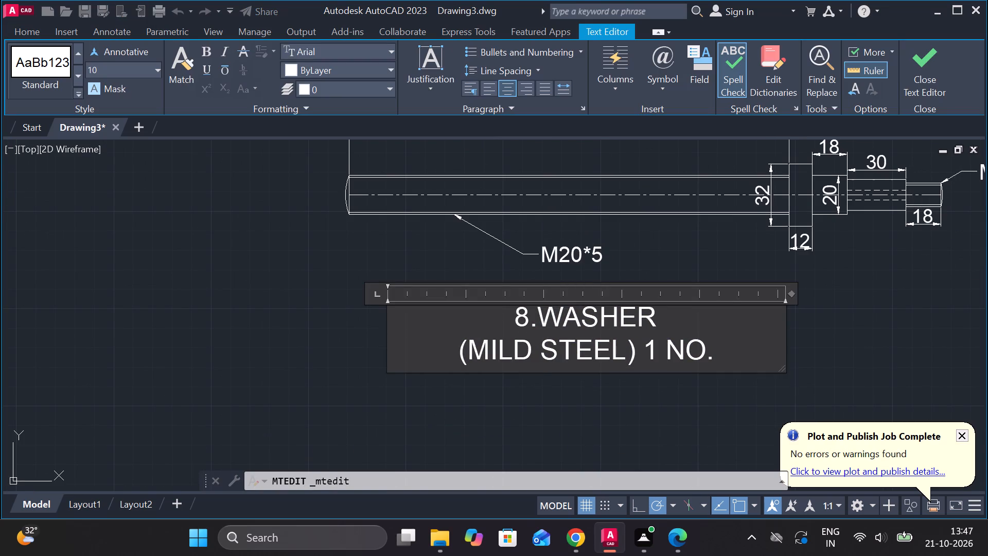
double_click(654, 324)
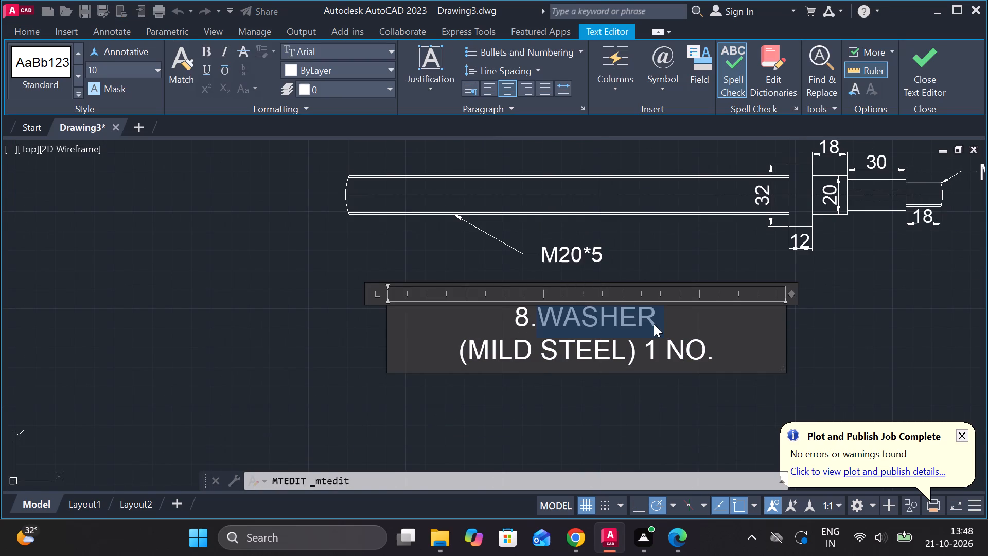
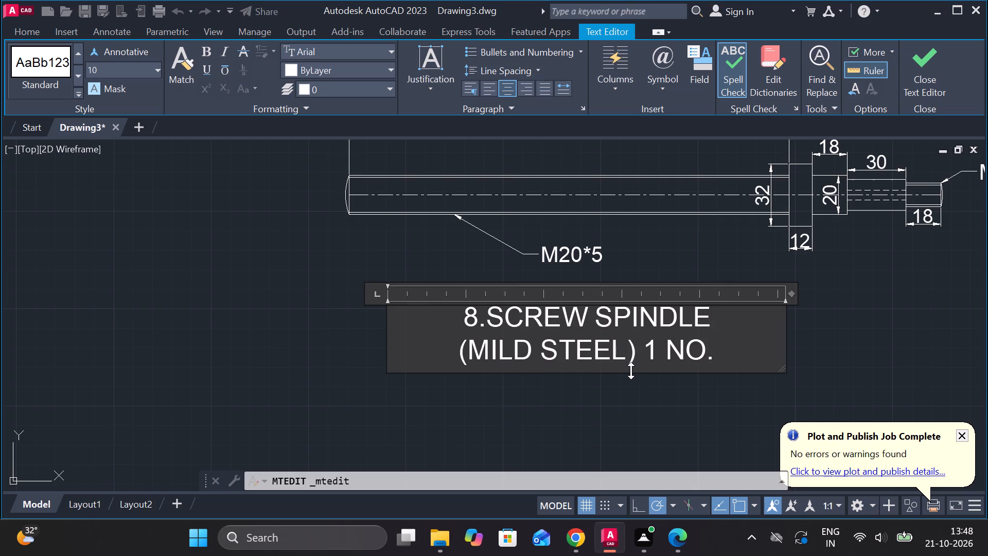
Finish editing the 8.SCREW SPINDLE (MILD STEEL) 1 NO. label.
left_click(930, 95)
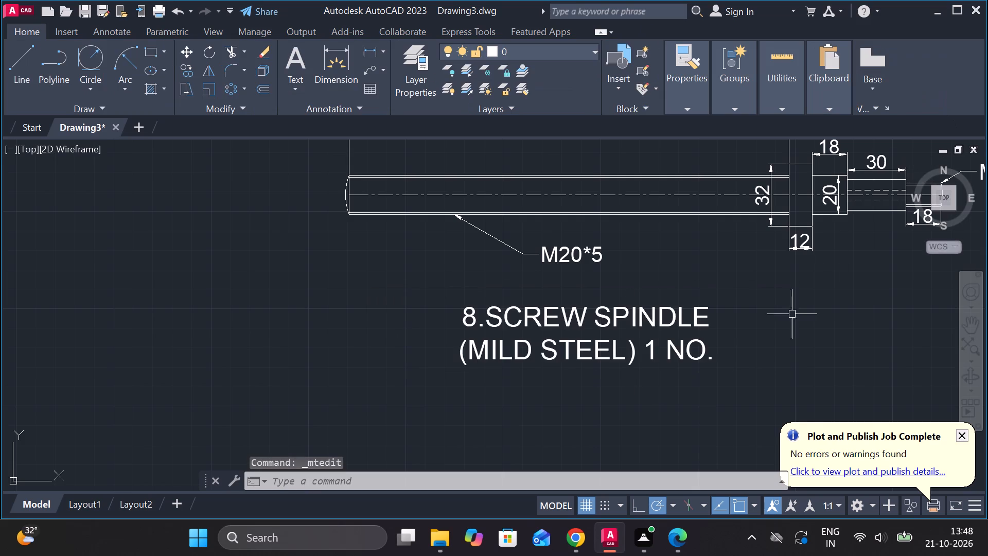
Move the screw spindle view with its dimensions and label into the space between the body plan view and the handle wheel.
scroll(739, 327, "down", 3)
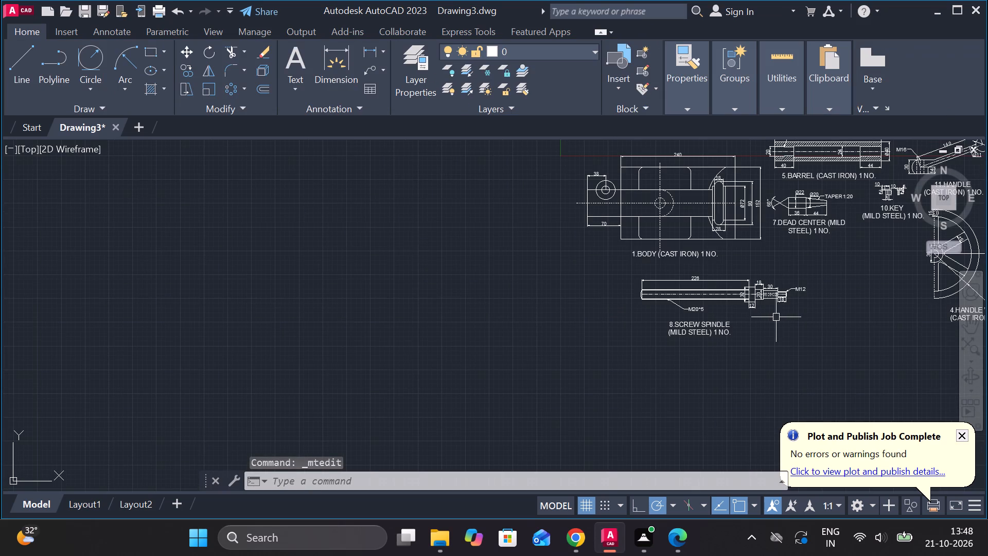
middle_click_drag(774, 317, 676, 340)
scroll(685, 345, "down", 1)
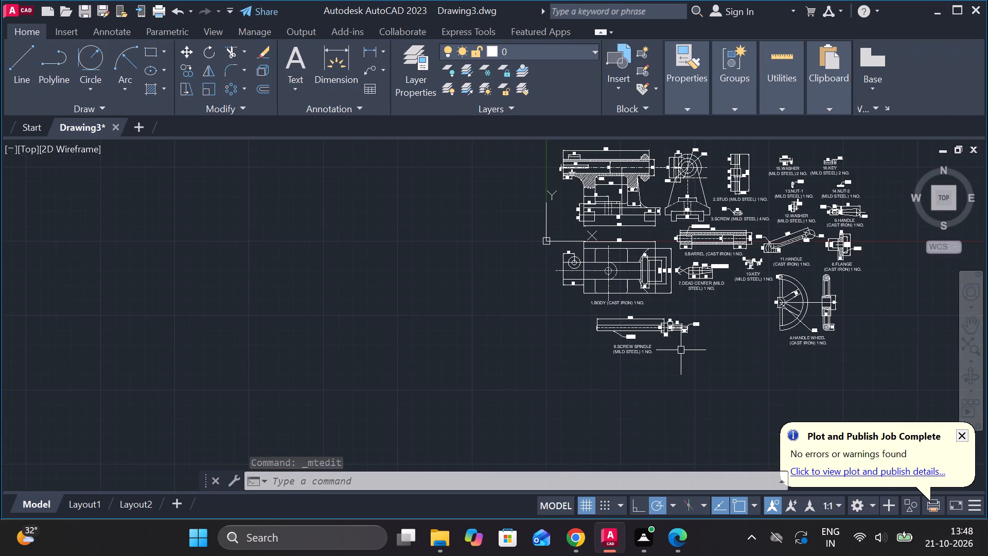
scroll(681, 350, "up", 2)
left_click(413, 251)
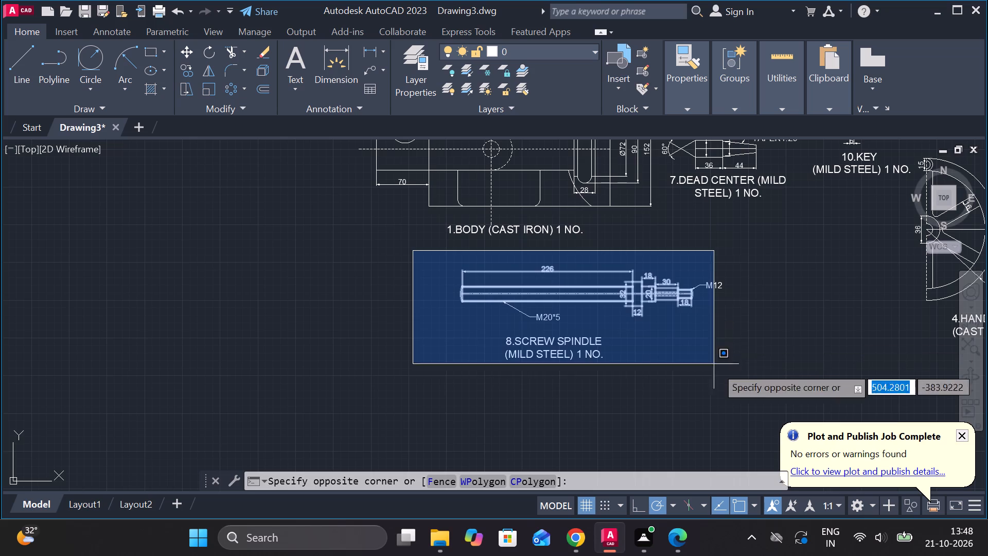
left_click(763, 391)
key("m")
key("Return")
left_click(742, 369)
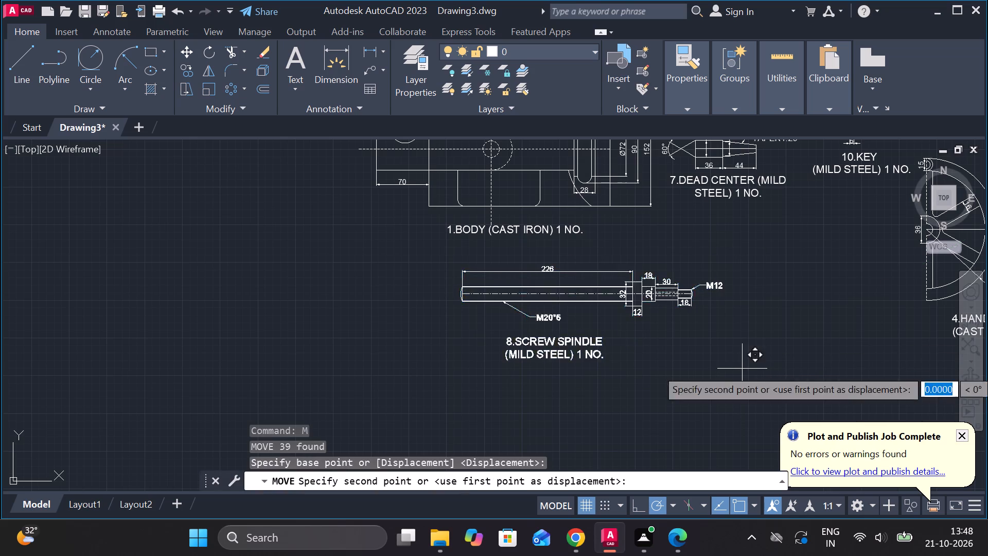
left_click(900, 327)
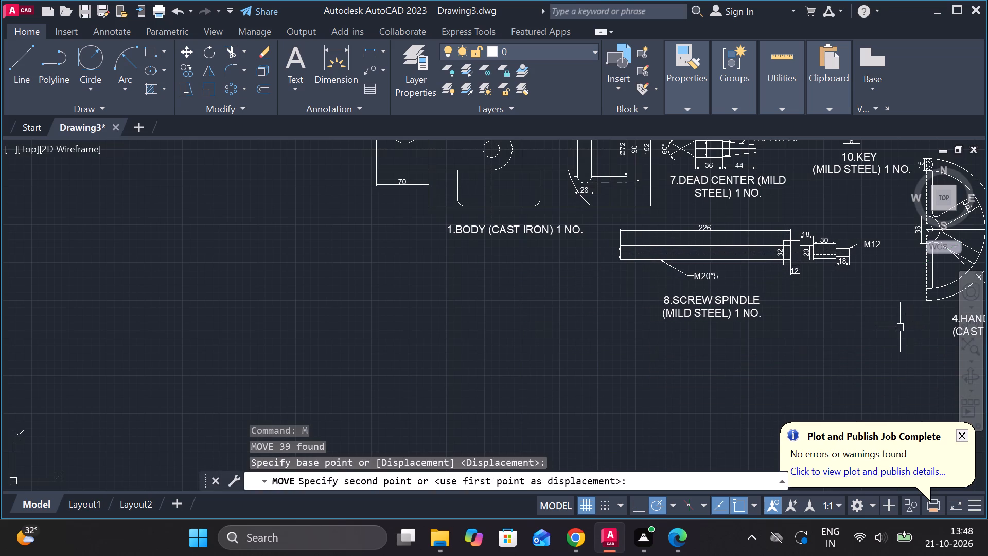
key("Escape")
Draw a rectangular border about 1261 by 793 units around all the component views.
scroll(736, 359, "down", 1)
middle_click_drag(786, 342, 667, 356)
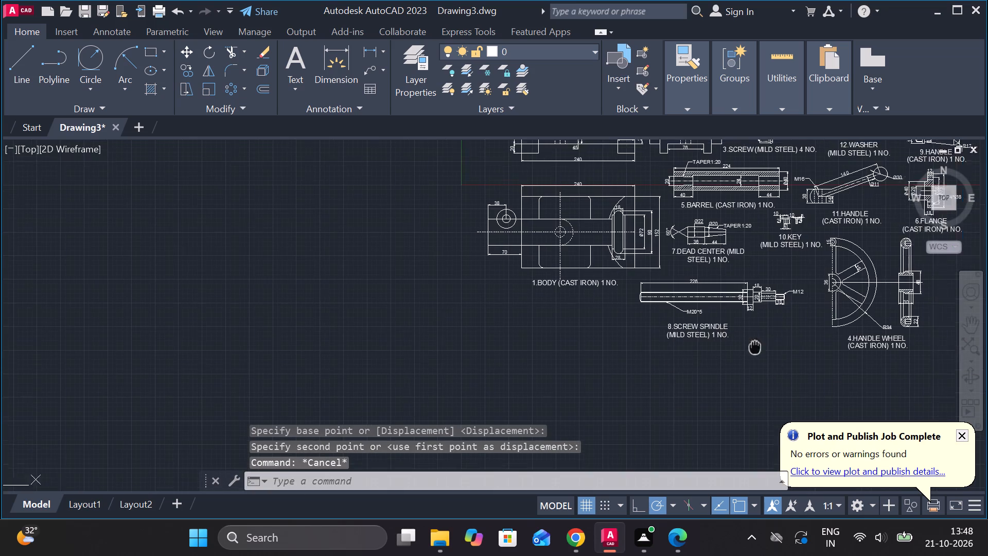
middle_click_drag(667, 356, 491, 360)
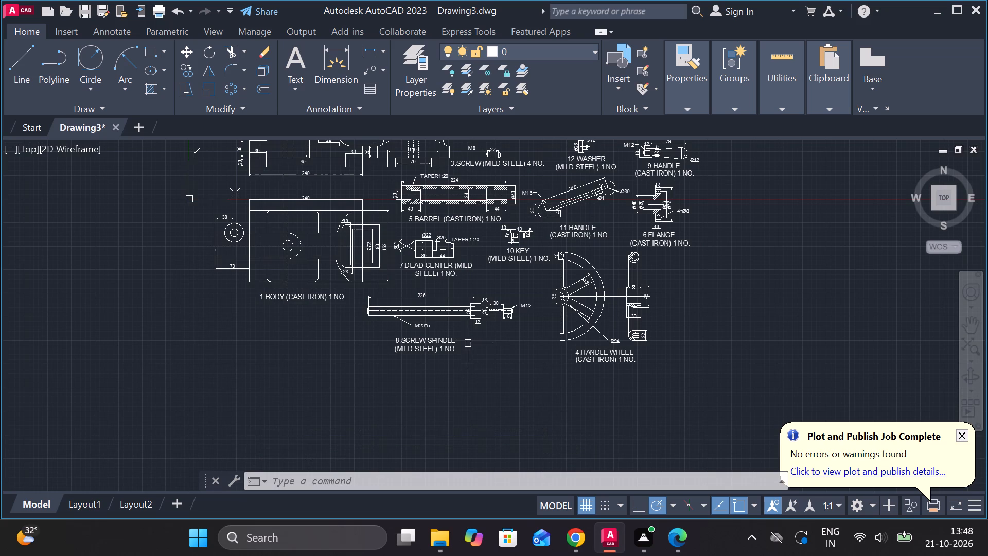
middle_click_drag(505, 344, 514, 345)
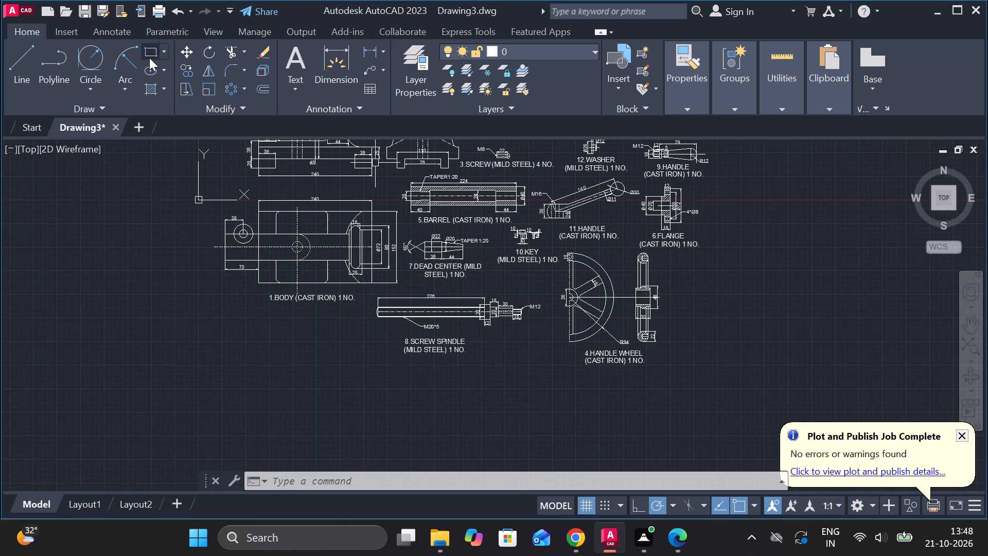
left_click(149, 58)
scroll(165, 286, "down", 1)
middle_click_drag(204, 299, 399, 392)
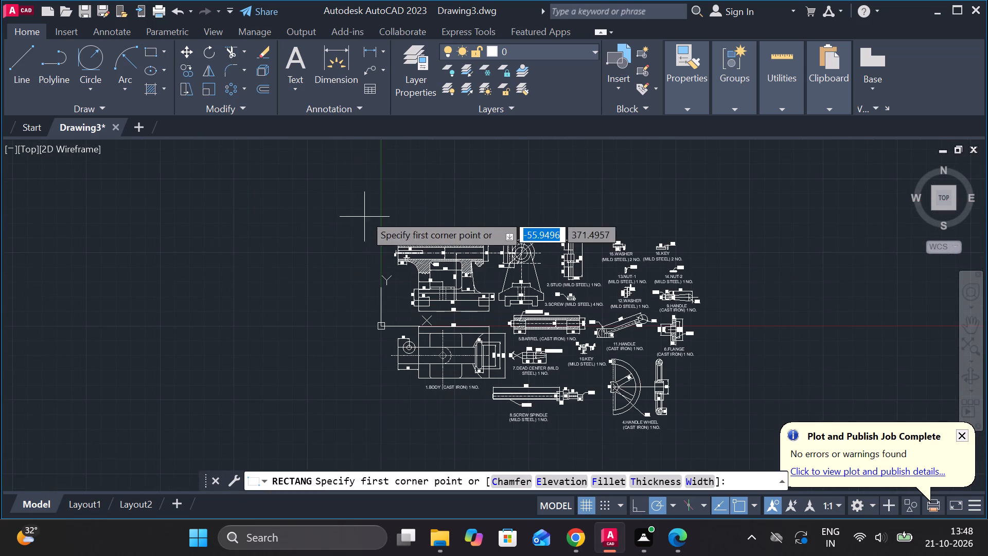
left_click(361, 209)
middle_click_drag(740, 366, 695, 312)
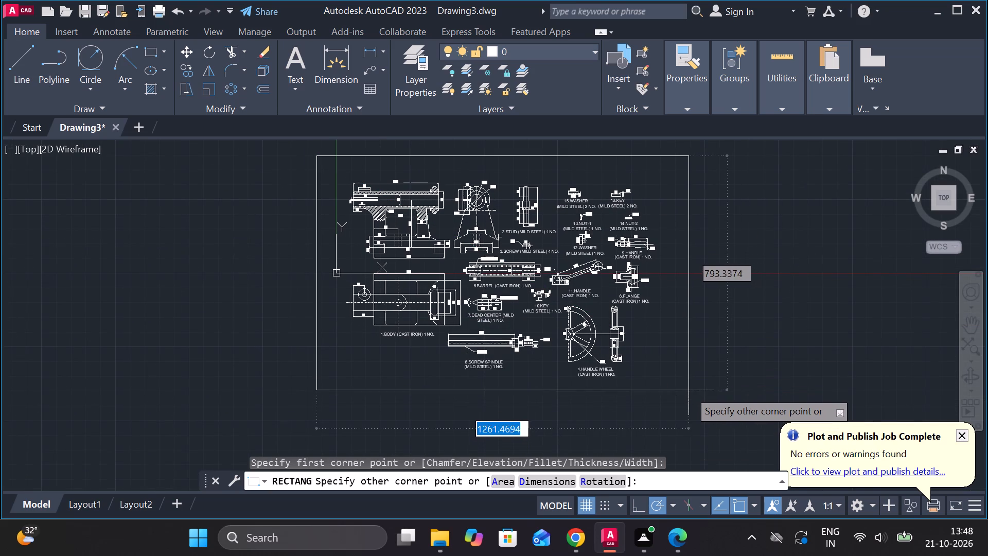
left_click(689, 390)
Place a multiline text box above the views, just inside the border's top edge, with text height 20.
scroll(503, 169, "up", 2)
middle_click_drag(505, 180, 553, 257)
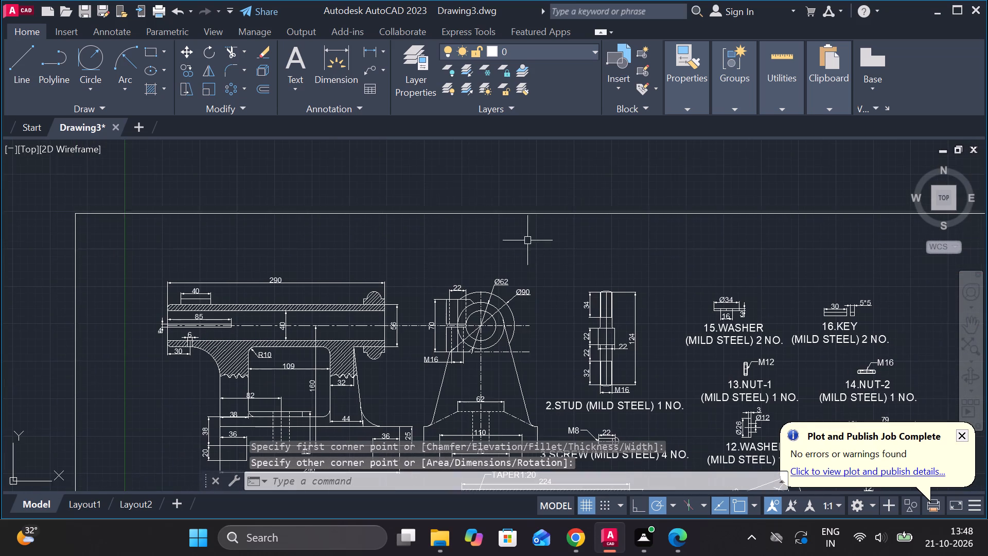
type("MR")
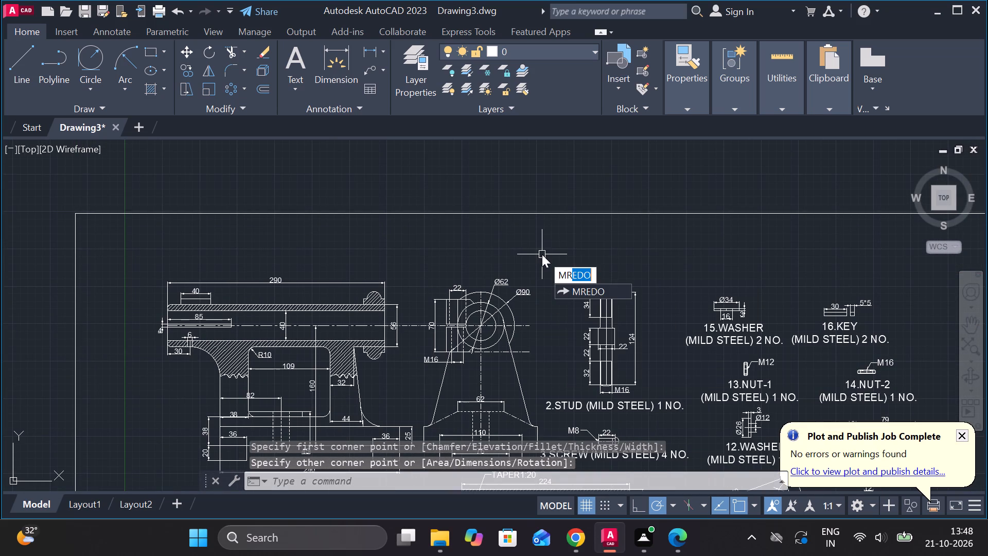
key("BackSpace")
key("BackSpace")
type("T")
key("space")
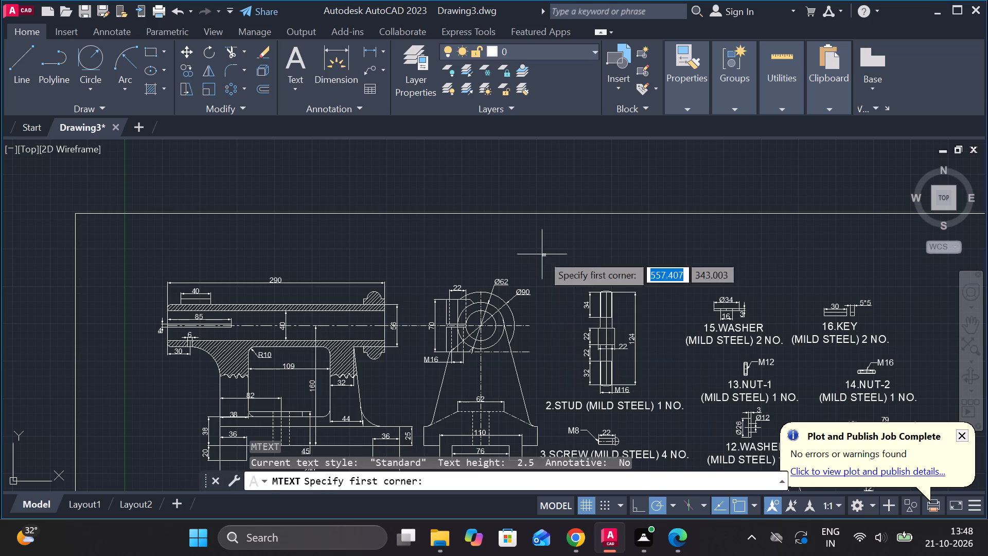
left_click(432, 233)
left_click(796, 263)
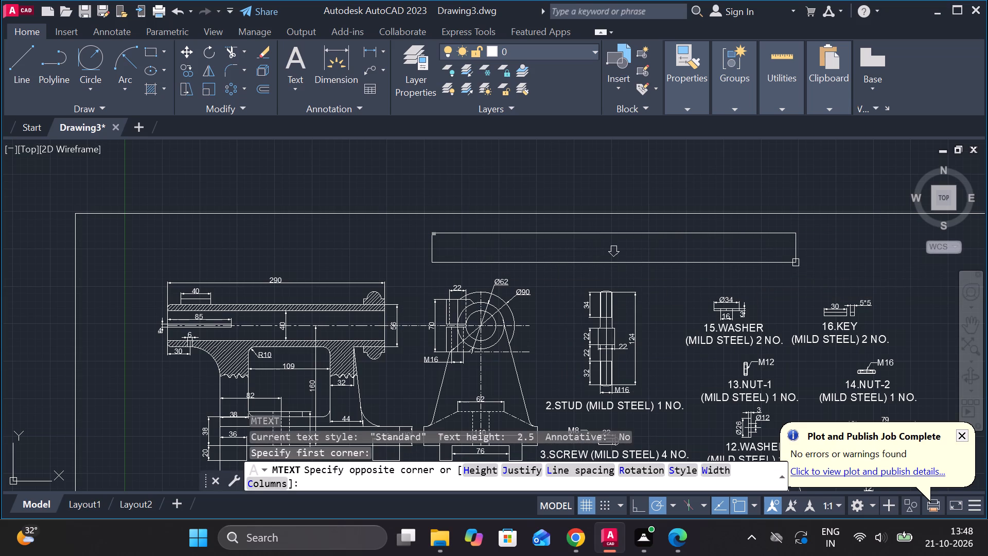
left_click(126, 74)
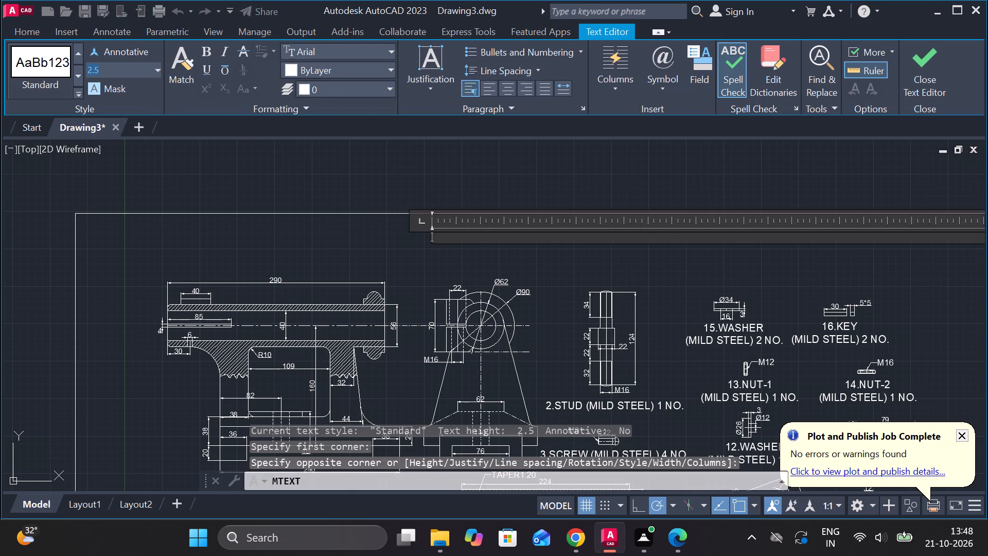
type("20")
key("Return")
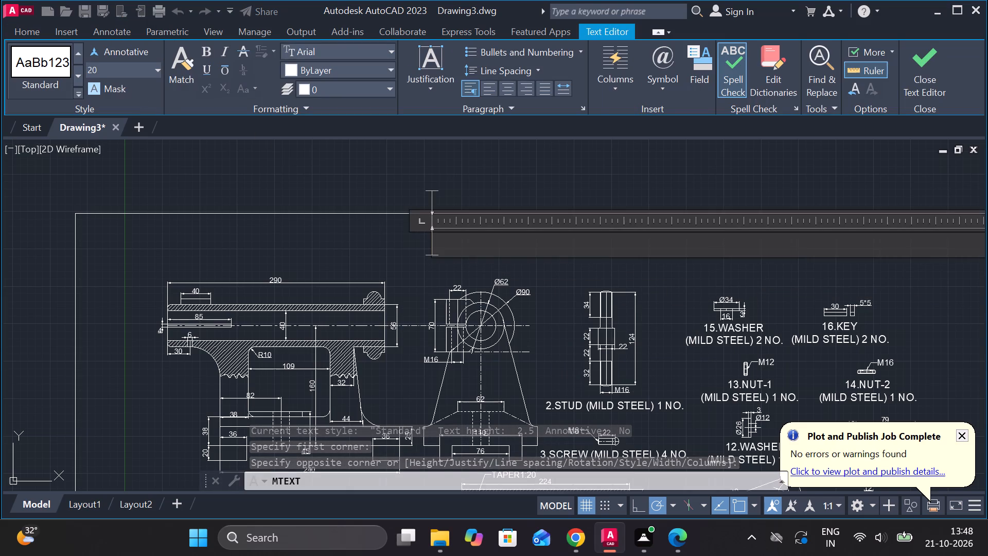
Enter LATHE TAIL STOCK as the beginning of the title text.
key("l")
type("ATHE TAIL")
key("space")
type("STOCK")
key("space")
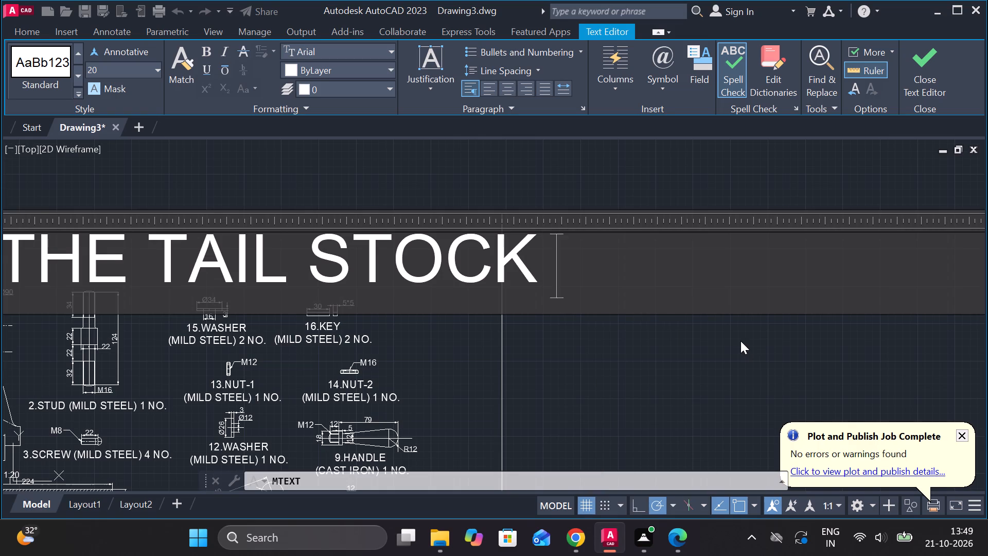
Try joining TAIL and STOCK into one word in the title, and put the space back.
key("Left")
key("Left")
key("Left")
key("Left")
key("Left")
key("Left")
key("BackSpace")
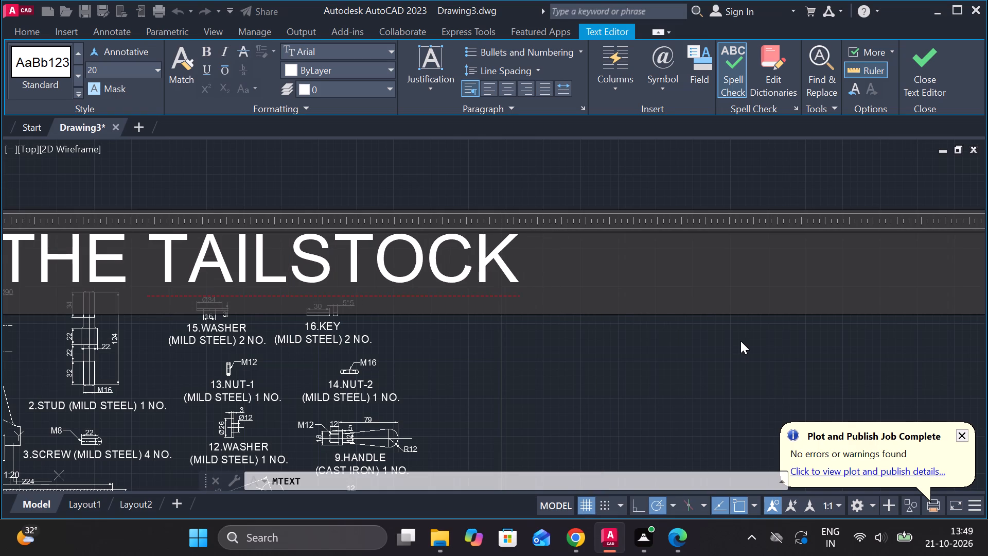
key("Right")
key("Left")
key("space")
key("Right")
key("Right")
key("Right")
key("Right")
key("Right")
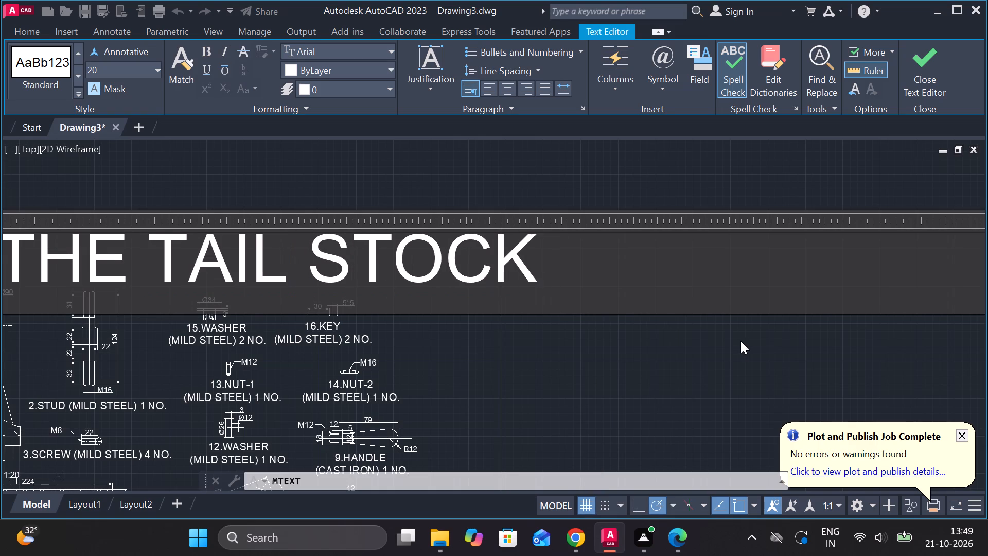
Add COMPONENTS to the end of the title and finish the text.
key("space")
type("COMPO")
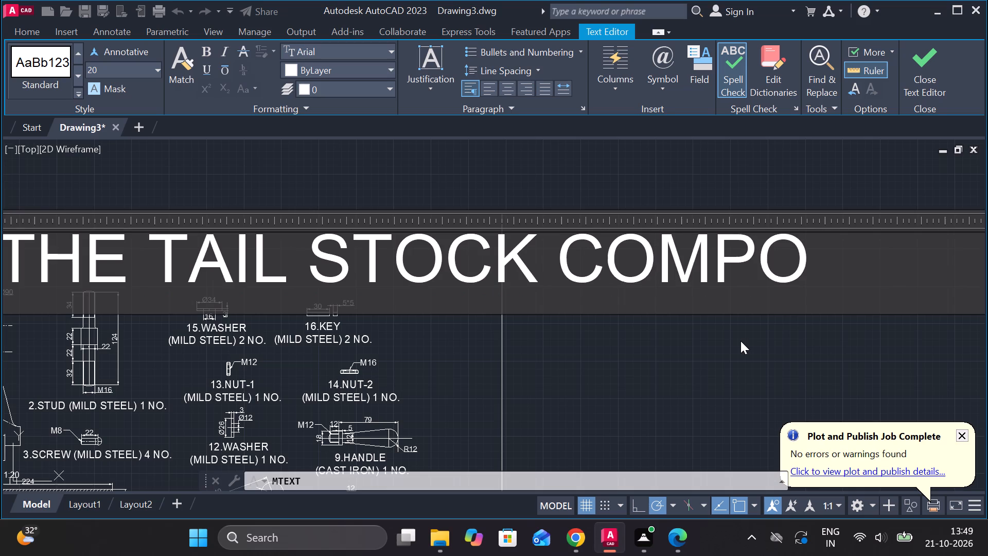
type("NENTS")
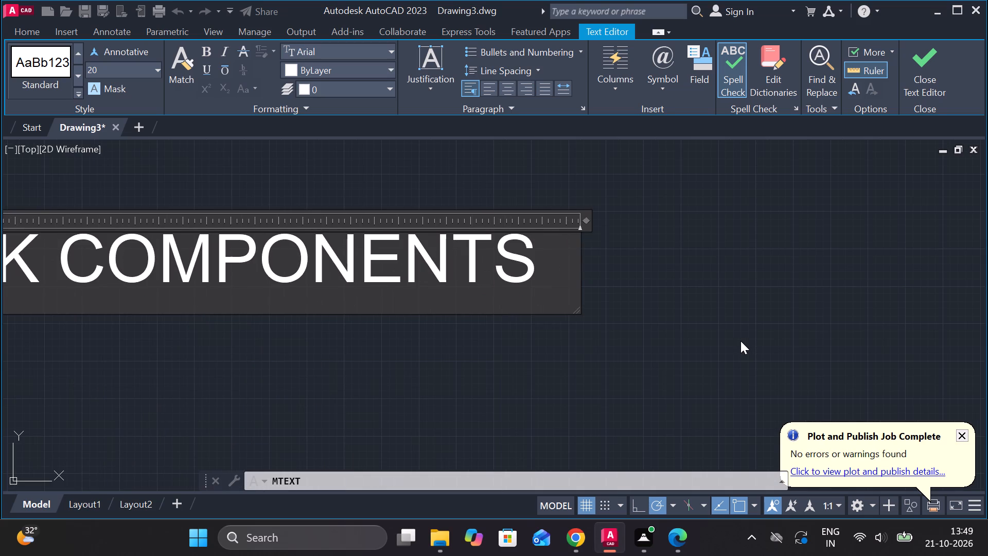
left_click(928, 50)
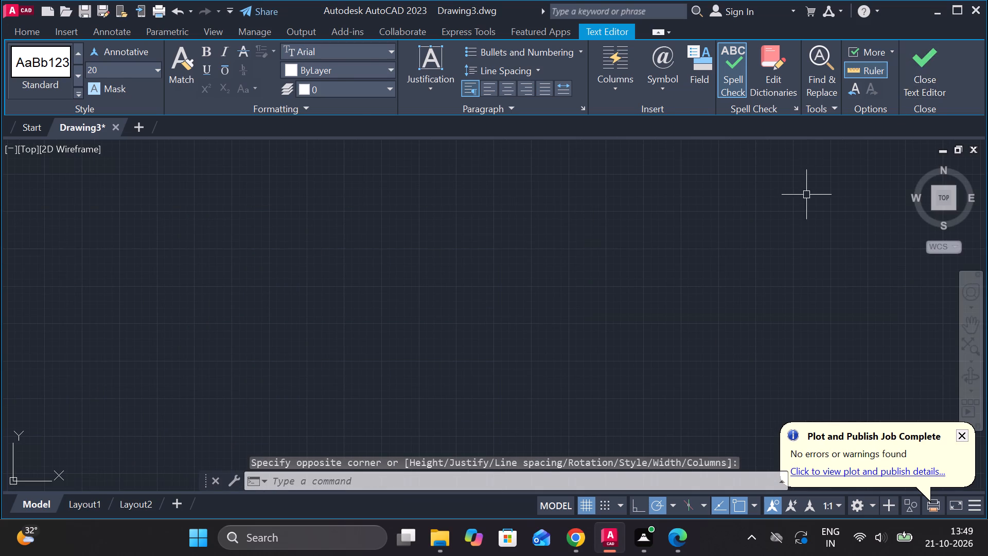
Shift the LATHE TAIL STOCK COMPONENTS title slightly left to center it within the border.
scroll(711, 201, "down", 2)
middle_click_drag(519, 277, 602, 266)
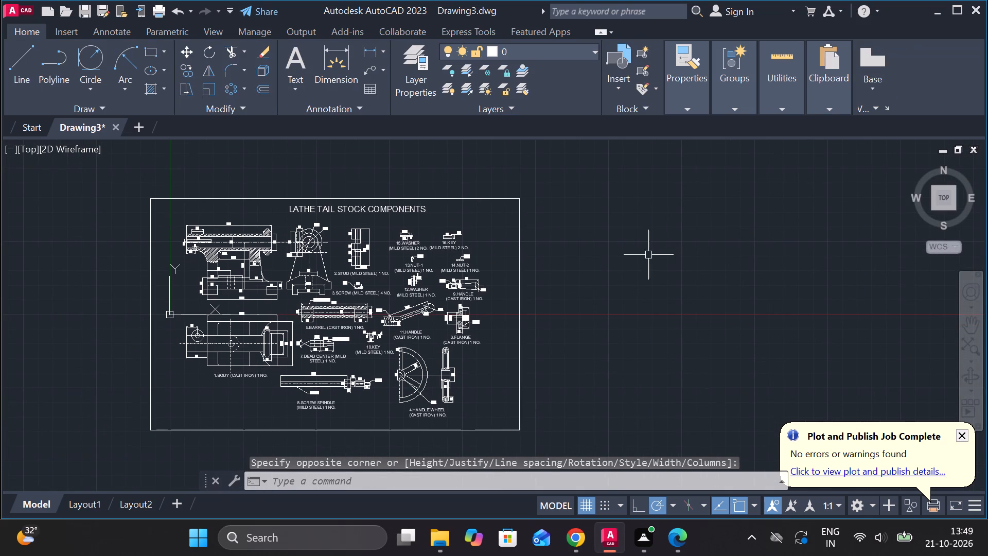
middle_click_drag(655, 258, 983, 255)
scroll(711, 184, "up", 2)
left_click(643, 236)
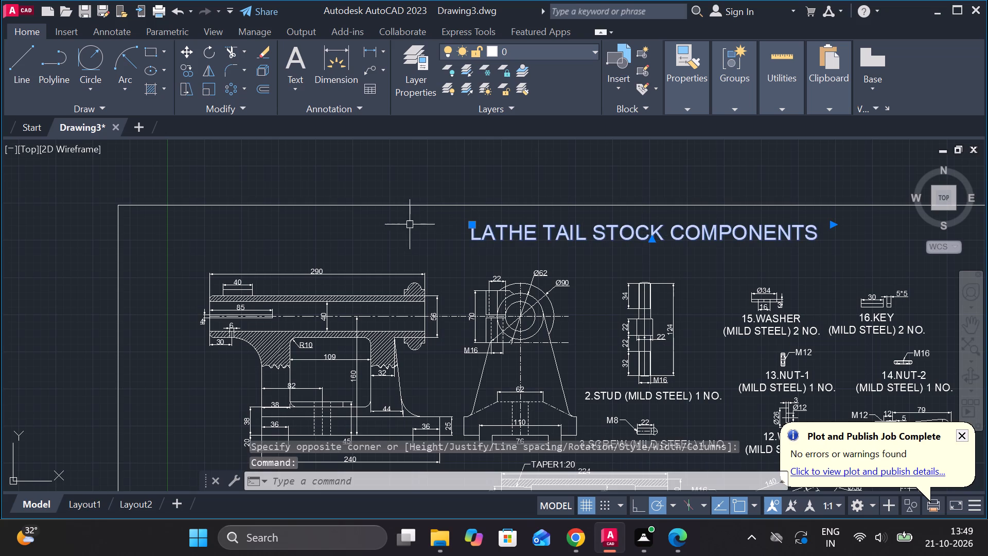
left_click(472, 224)
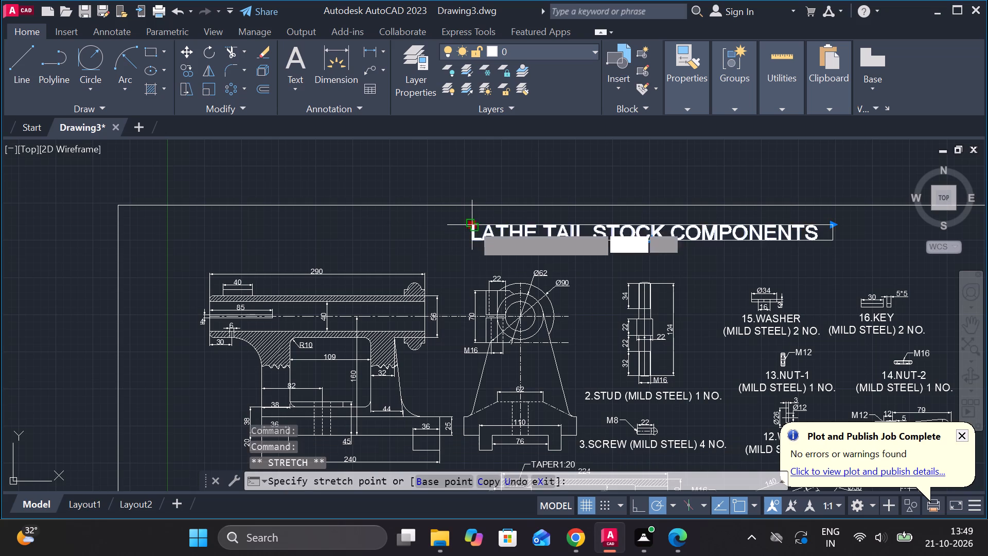
left_click(425, 222)
scroll(450, 220, "down", 3)
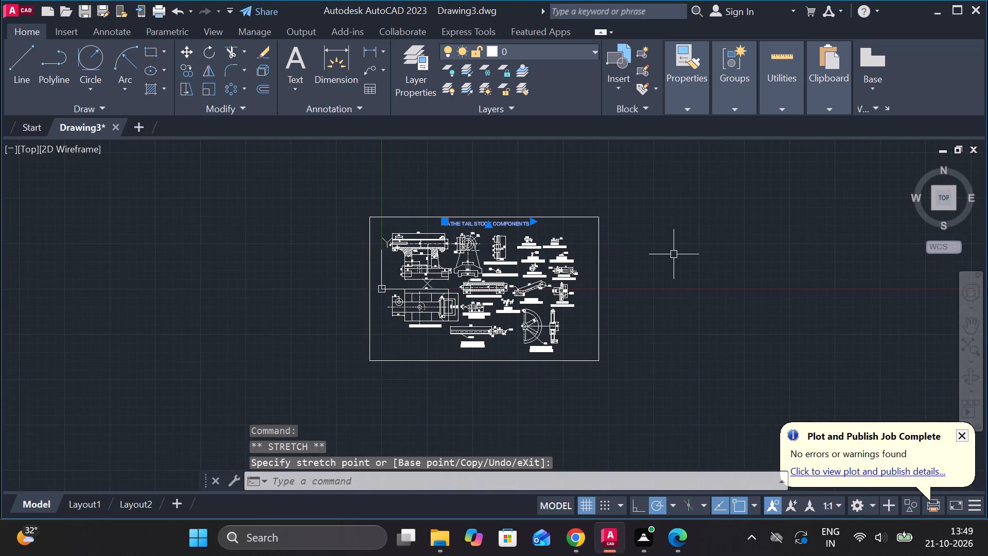
key("Escape")
Save the drawing in Documents under the name LATHE TAILSTOCK COMPONENTS.
key("ctrl+s")
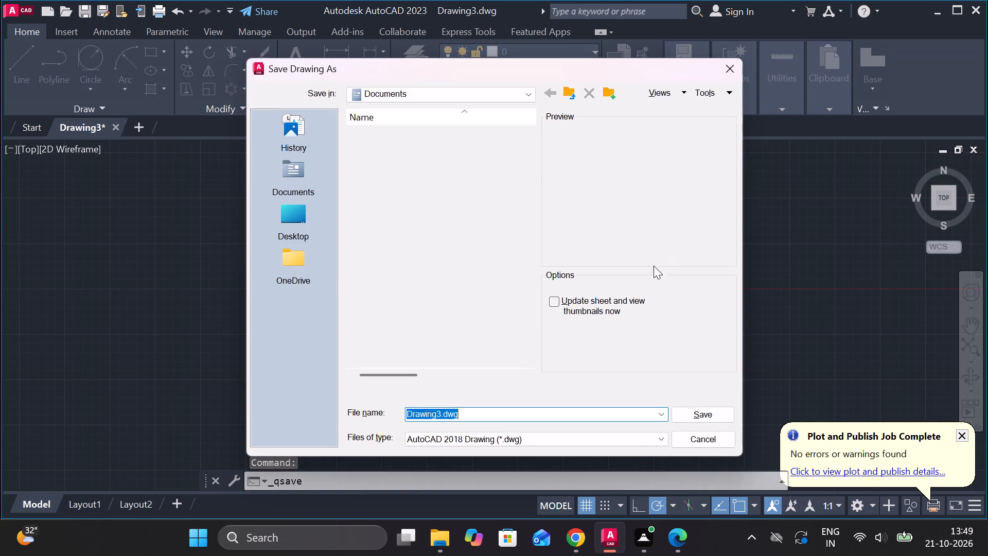
type("LATGE")
key("BackSpace")
key("BackSpace")
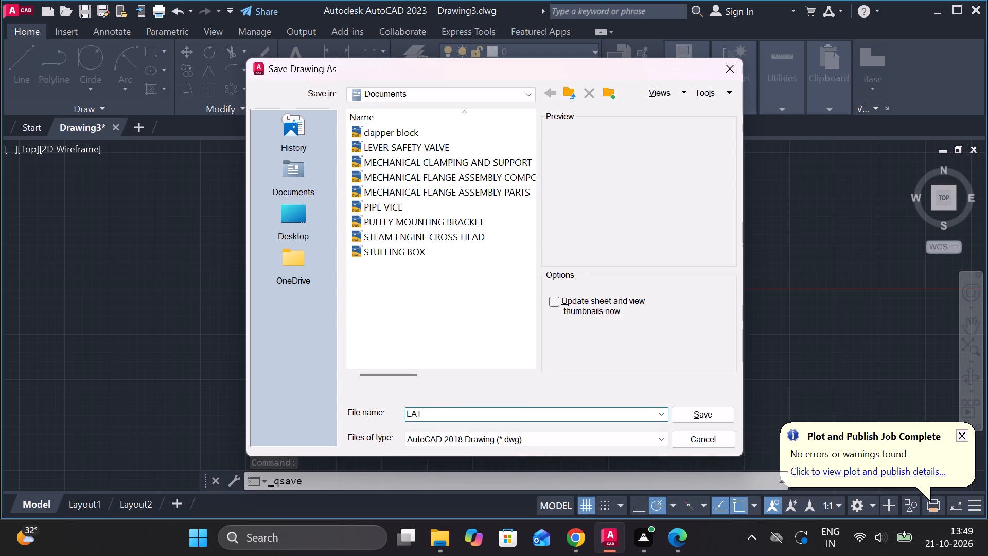
type("HE TAIL")
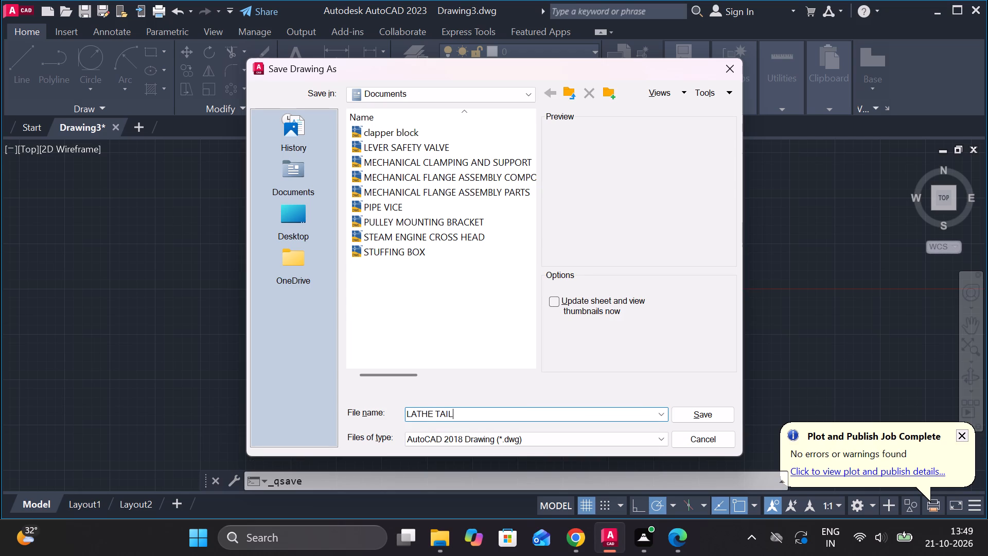
type("STOCJ")
key("BackSpace")
type("K")
key("space")
type("COMPONENTS")
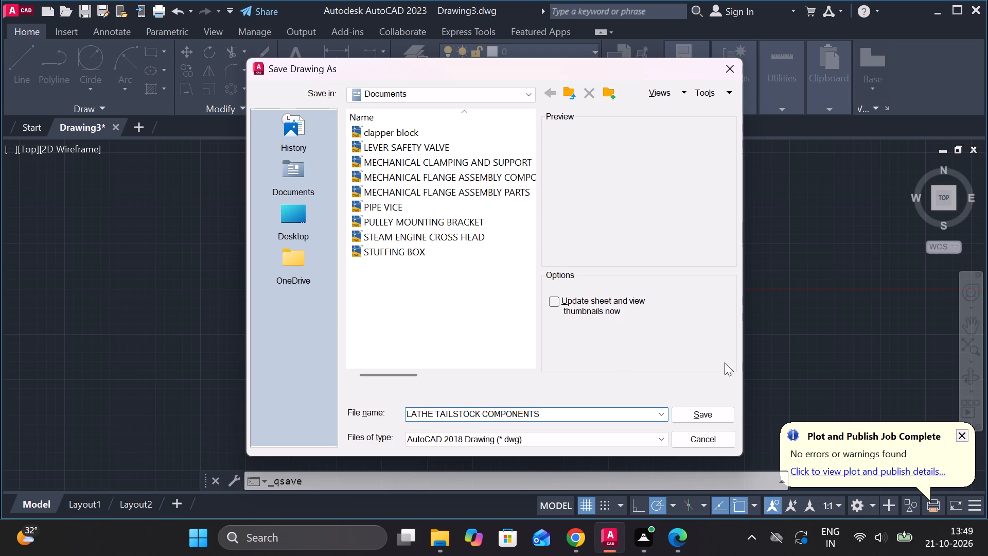
left_click(686, 412)
Save the current state of the LATHE TAILSTOCK COMPONENTS drawing again.
scroll(597, 318, "up", 1)
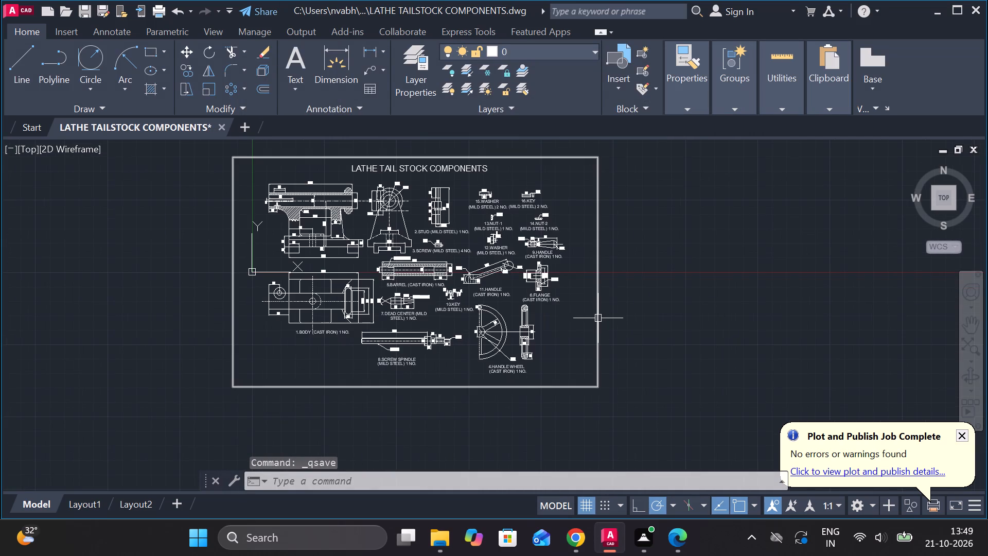
type("LO")
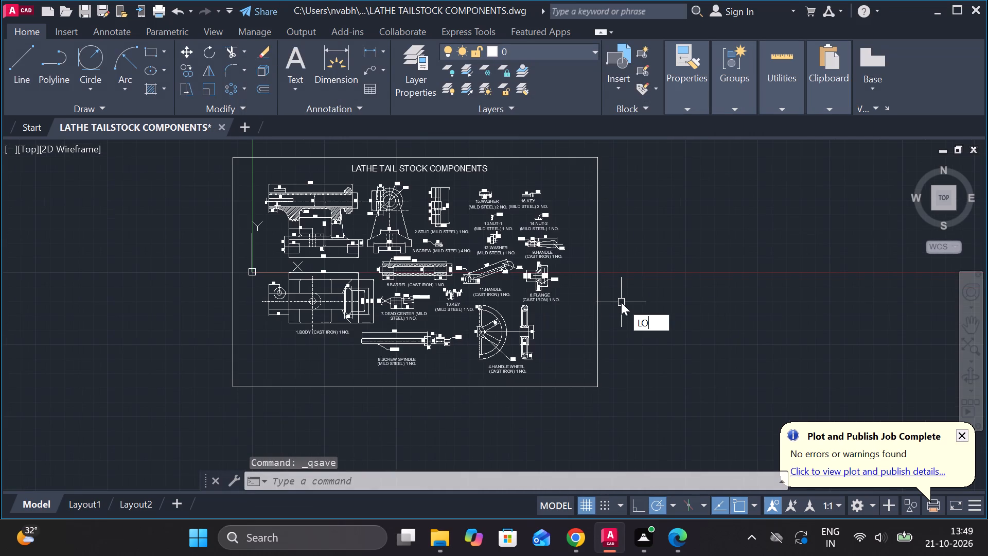
left_click(696, 364)
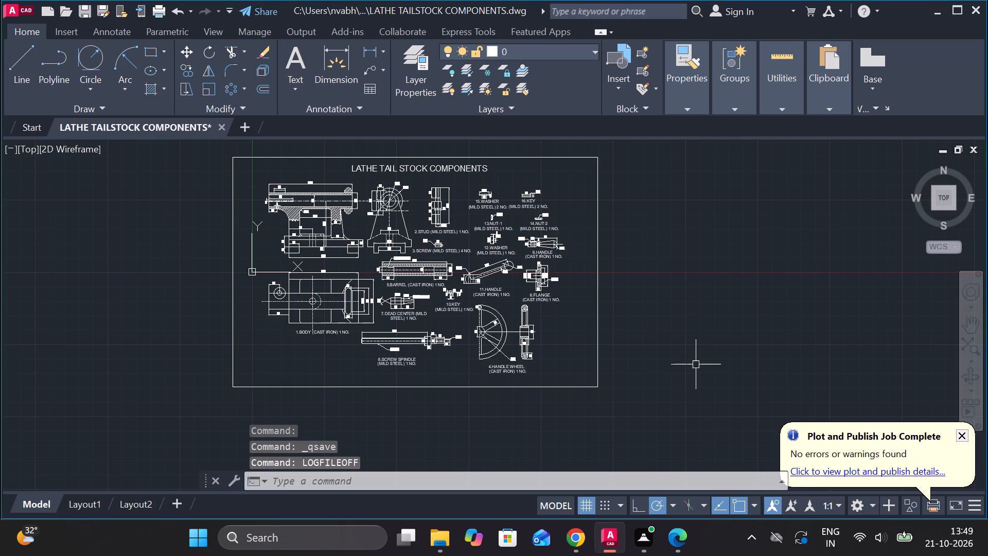
key("ctrl+s")
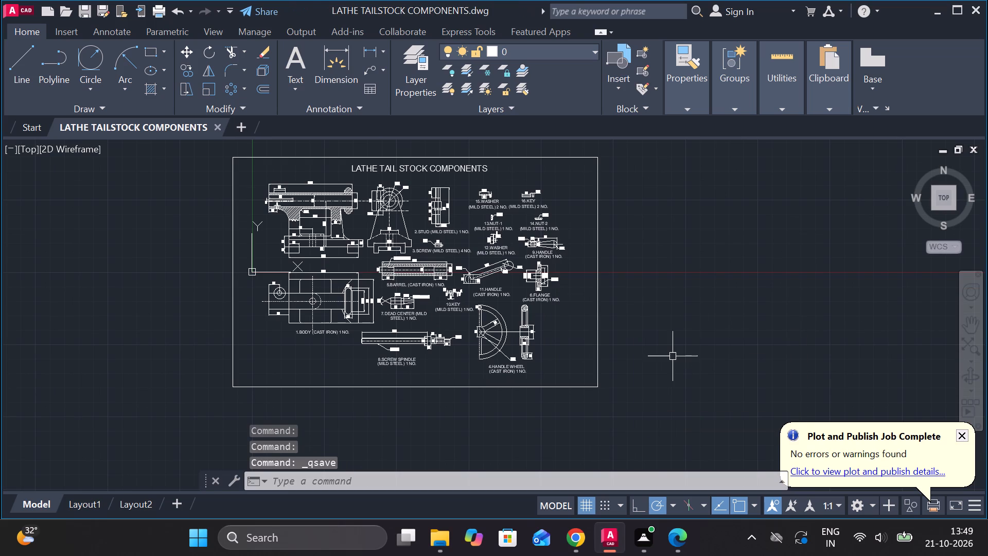
Set up a plot of the model using the DWG To PDF.pc3 plotter with landscape orientation.
type("PLO")
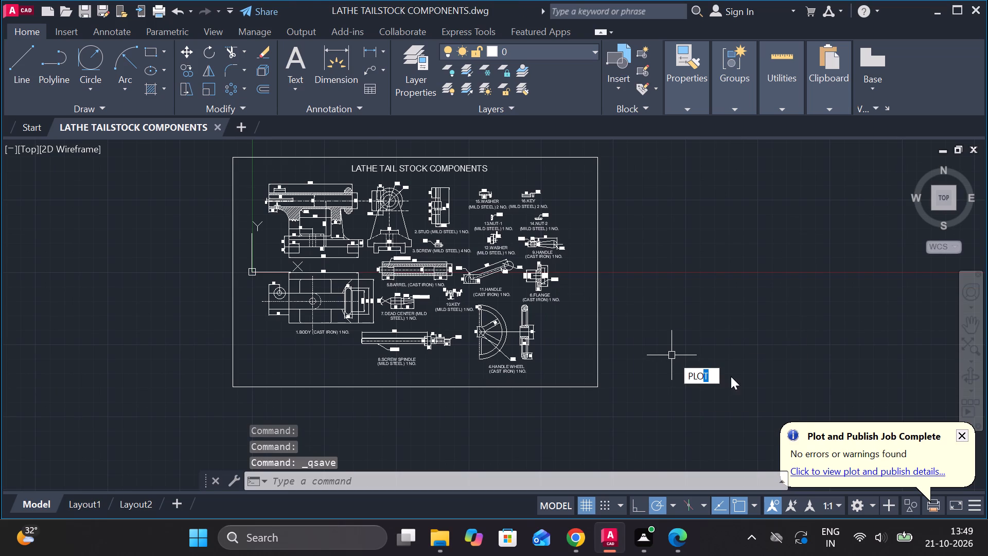
left_click(713, 386)
left_click(356, 146)
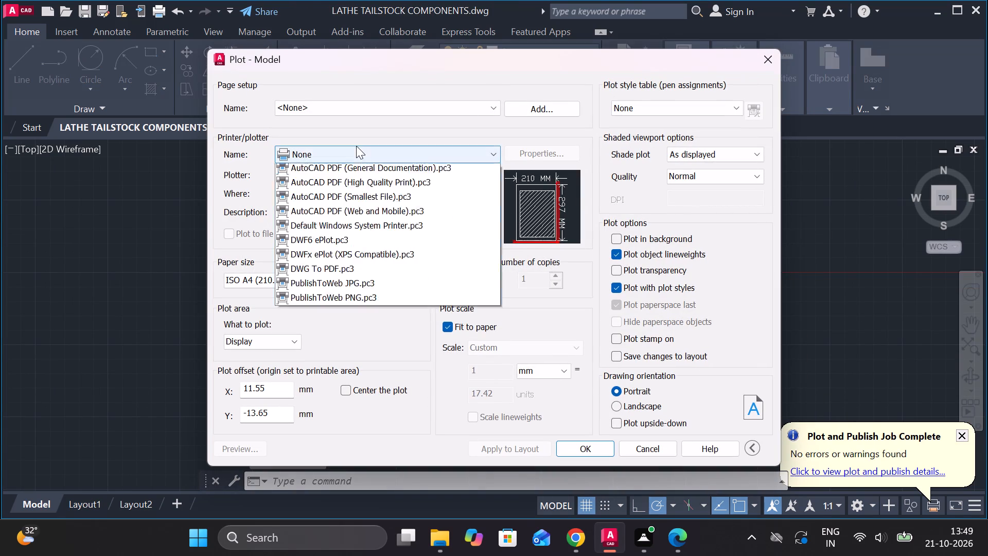
left_click(332, 307)
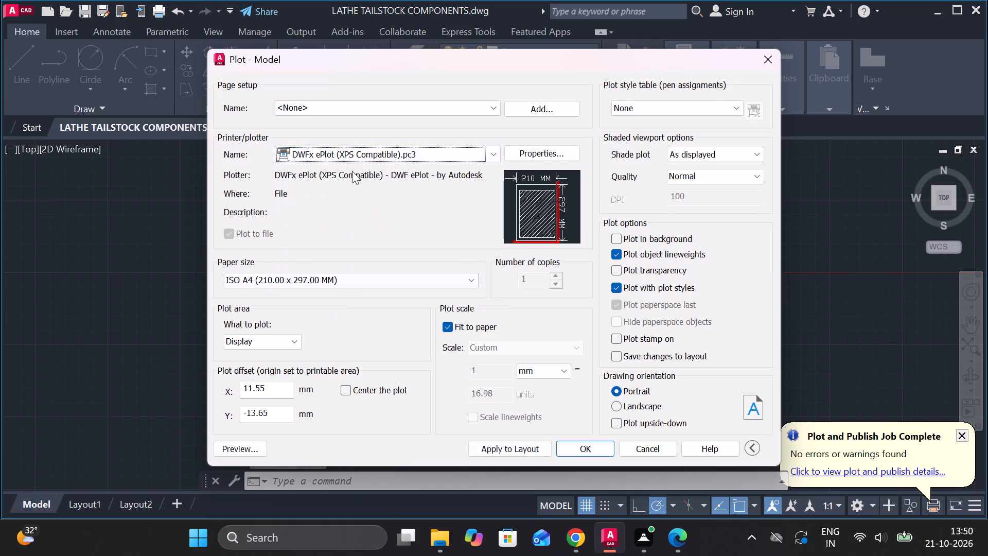
left_click(345, 153)
left_click(336, 316)
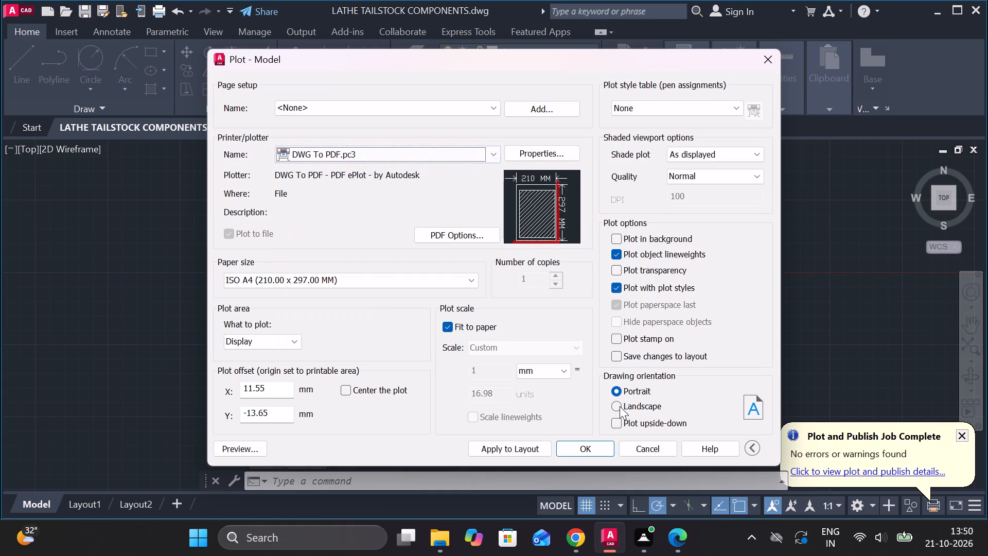
left_click(620, 410)
Set the plot area to a window enclosing the whole sheet border with a small margin around it.
left_click(288, 339)
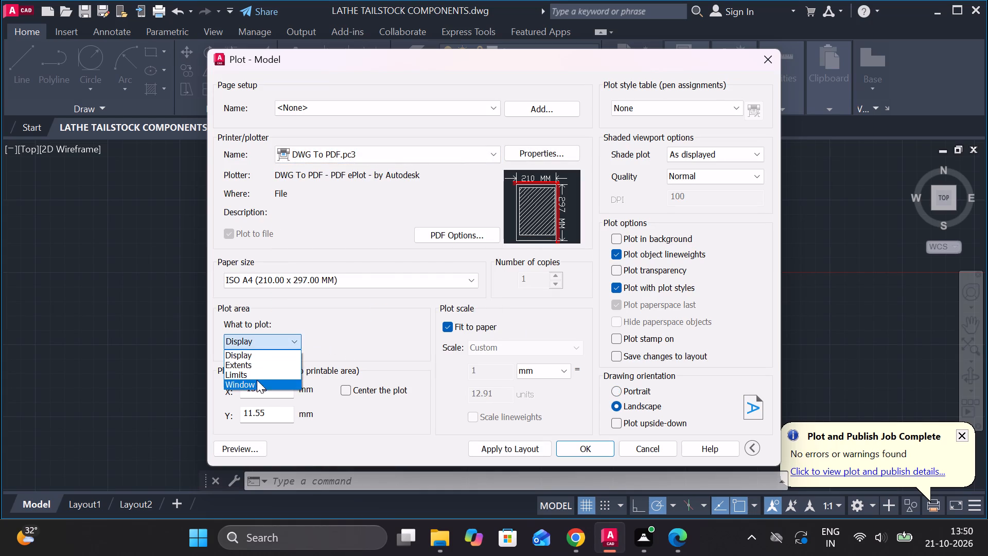
left_click(257, 384)
middle_click_drag(284, 211, 301, 230)
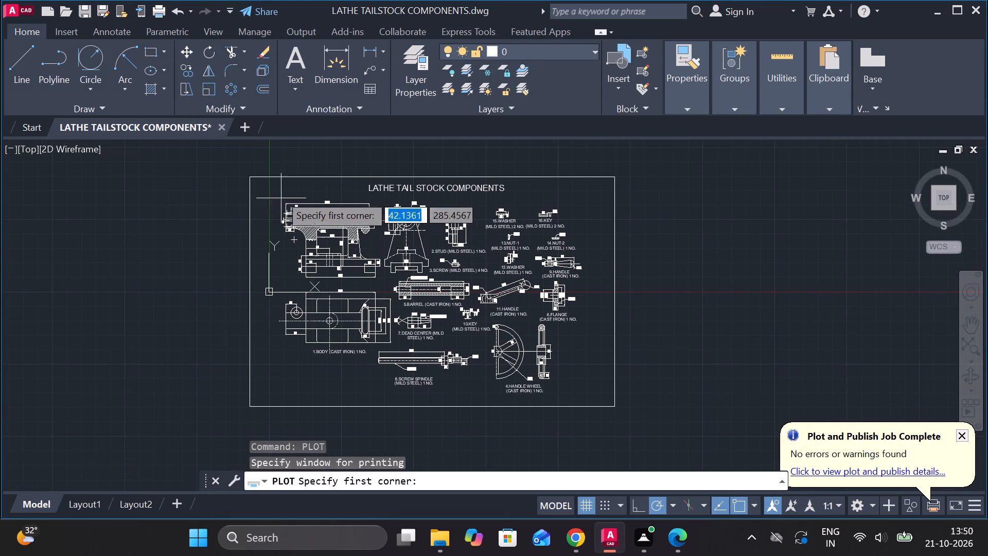
left_click(233, 164)
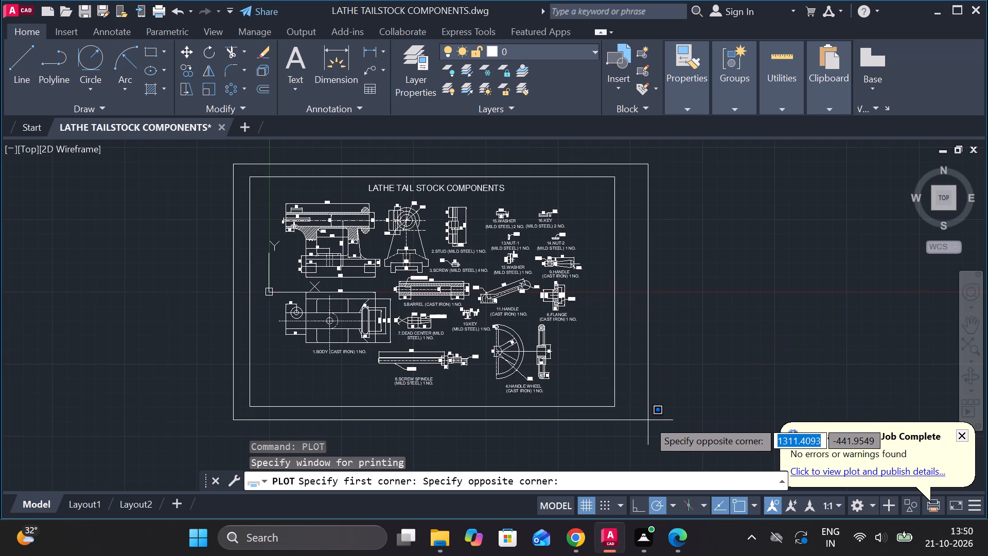
left_click(631, 420)
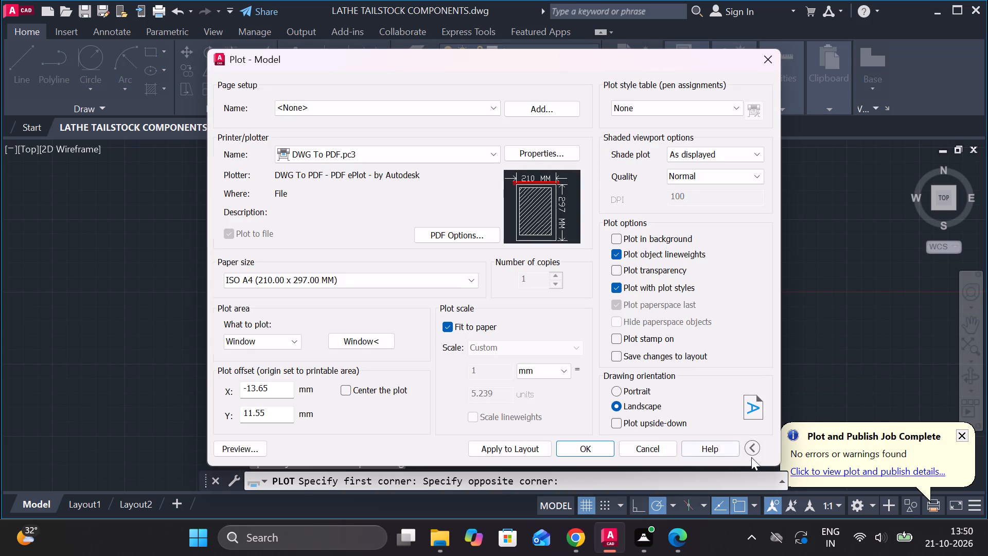
Plot the sheet to Documents as LATHE TAILSTOCK COMPONENTS-Model.pdf and look over the resulting PDF page.
left_click(601, 444)
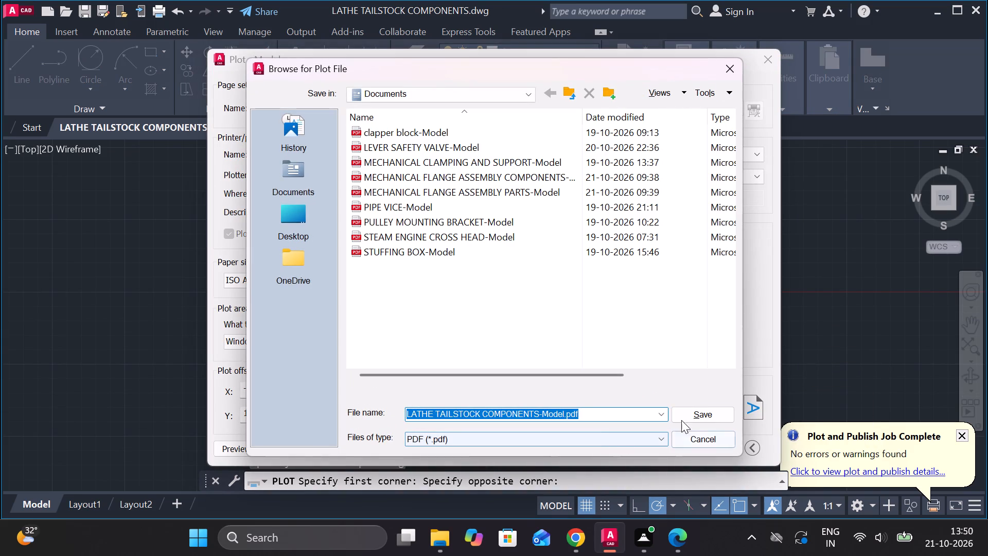
left_click(690, 410)
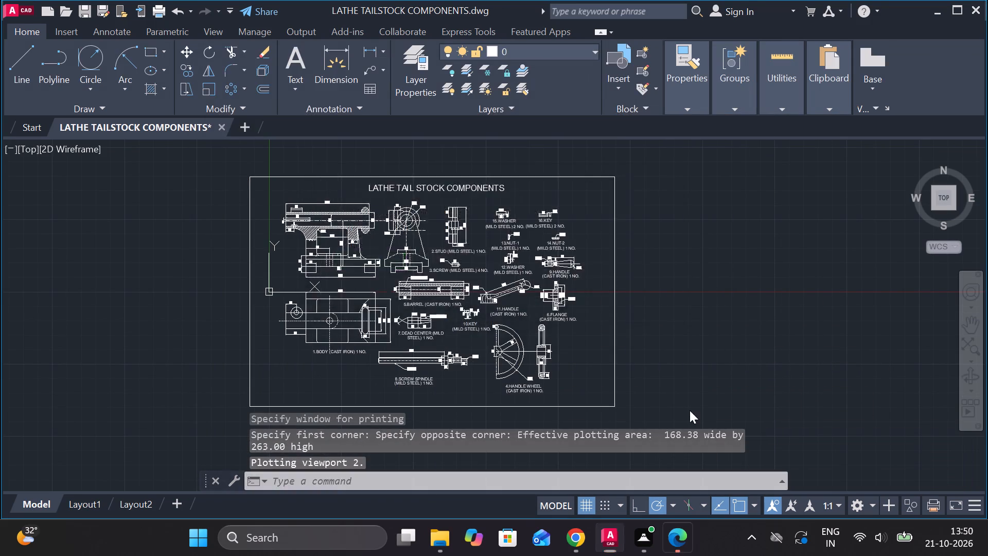
scroll(562, 404, "down", 1)
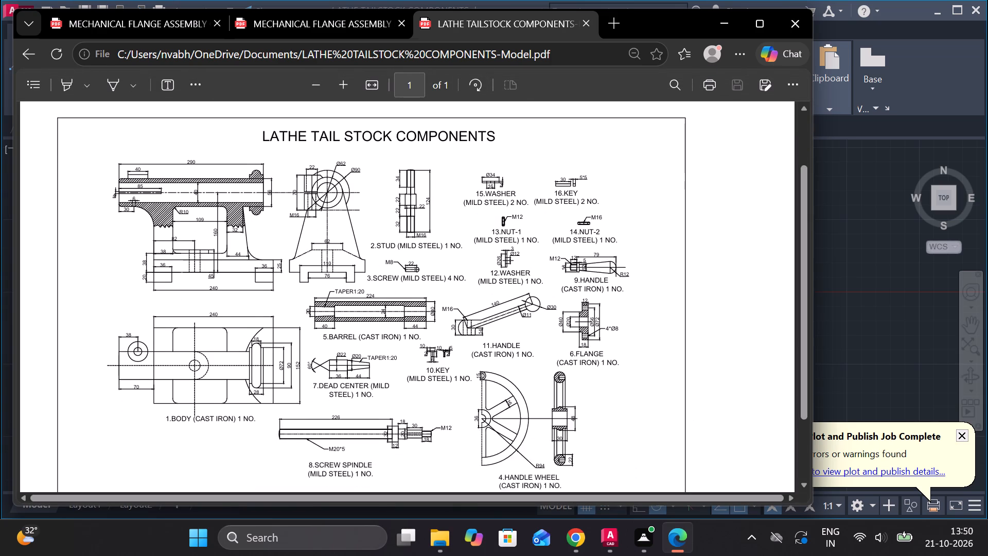
scroll(562, 404, "down", 1)
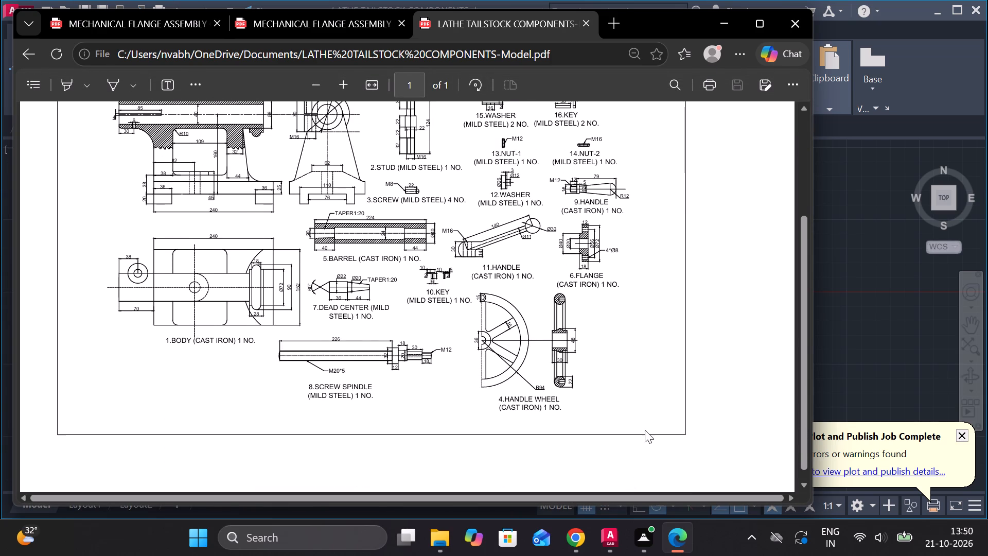